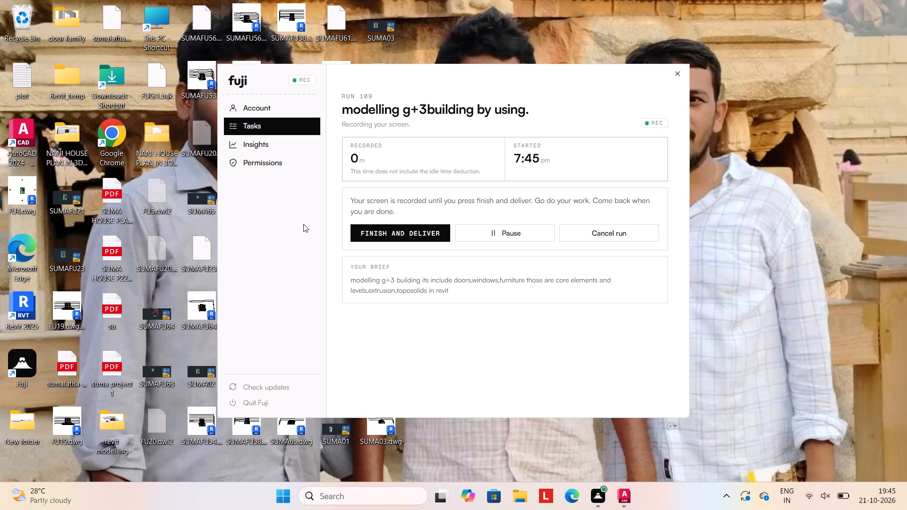
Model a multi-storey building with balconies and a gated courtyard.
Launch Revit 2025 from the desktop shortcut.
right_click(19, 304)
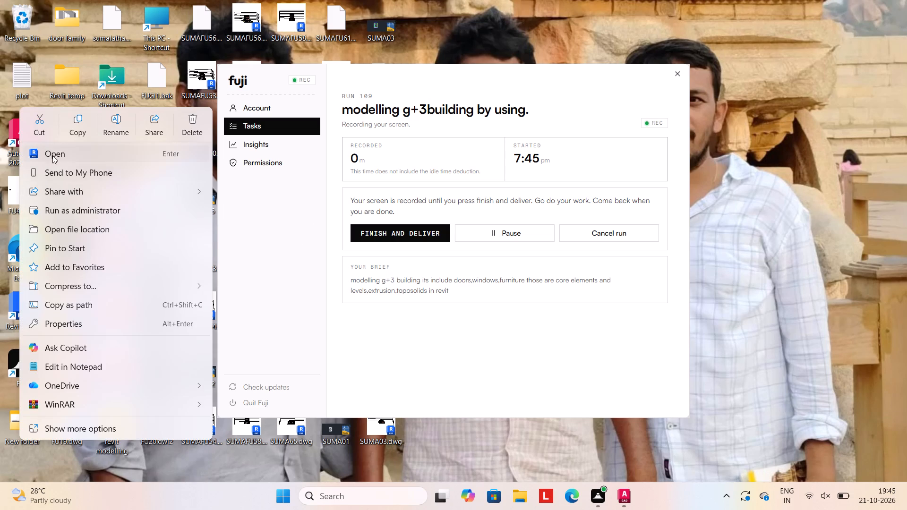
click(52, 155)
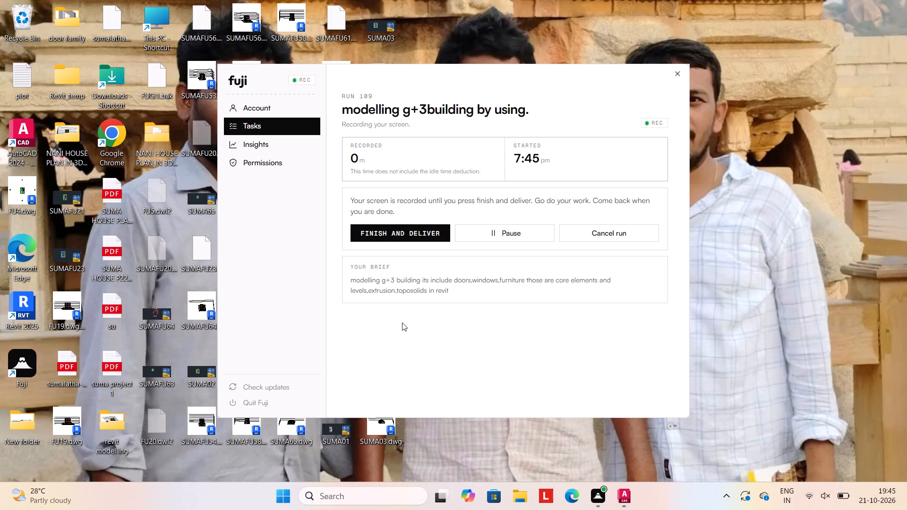
Turn off real-time protection in the Windows Security virus and threat protection settings.
click(375, 496)
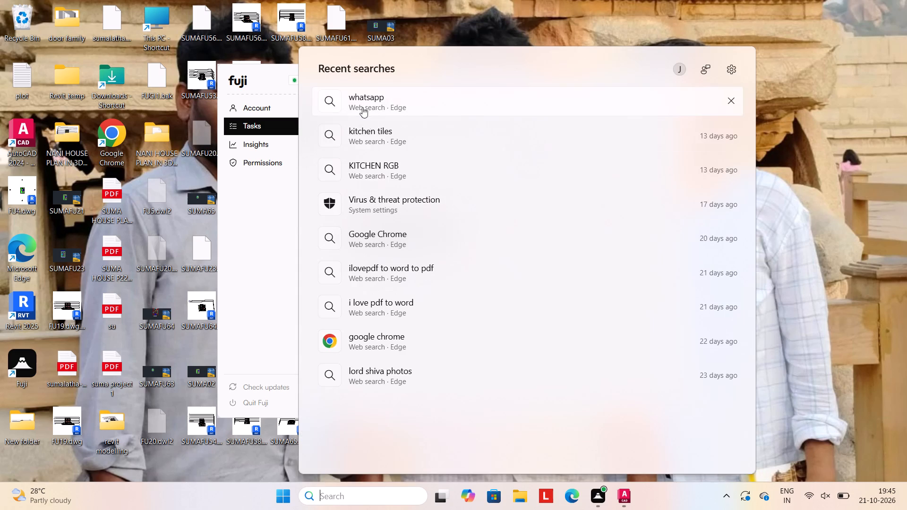
click(388, 205)
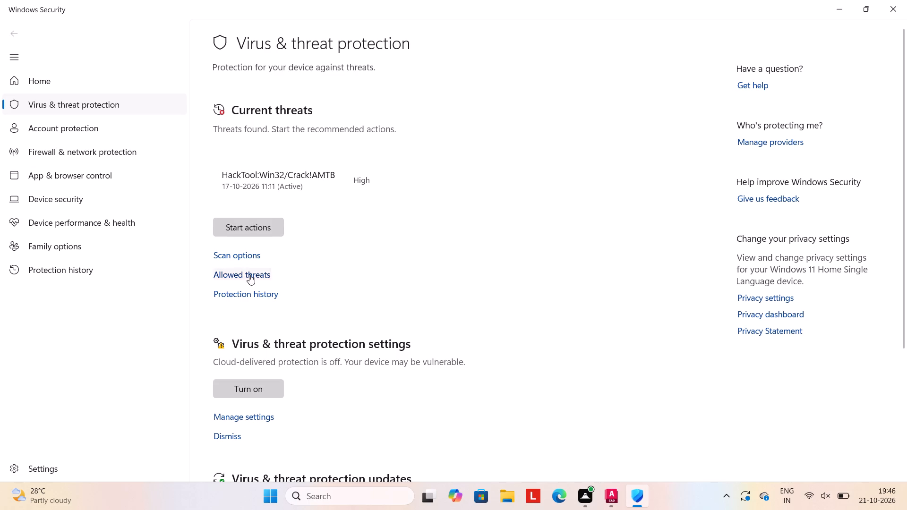
scroll(252, 321, down, 4)
click(248, 237)
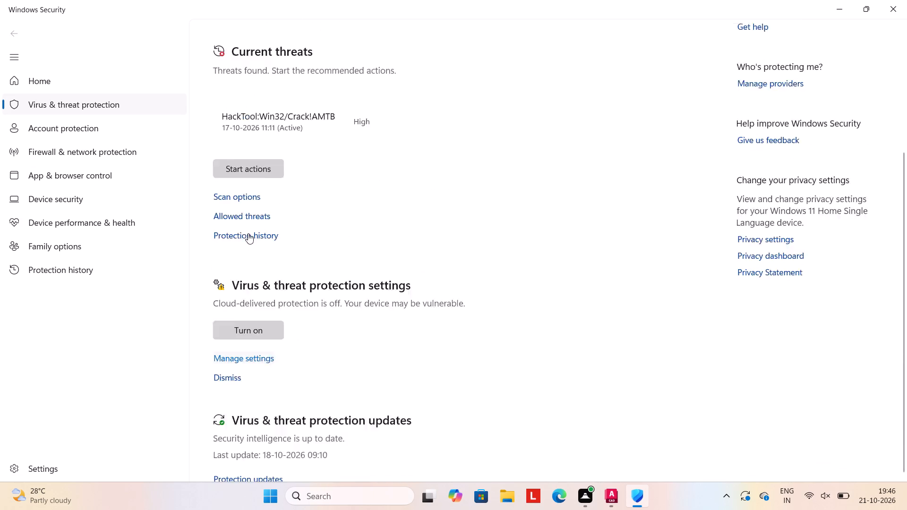
click(229, 191)
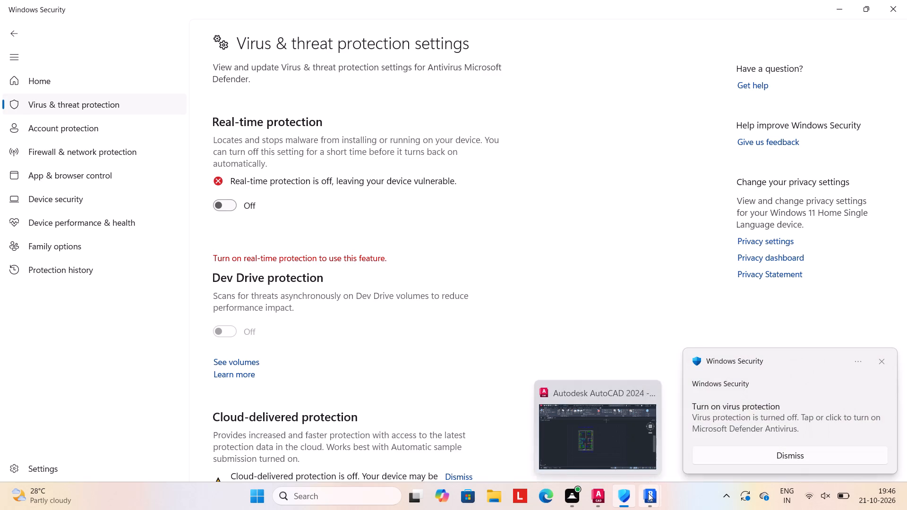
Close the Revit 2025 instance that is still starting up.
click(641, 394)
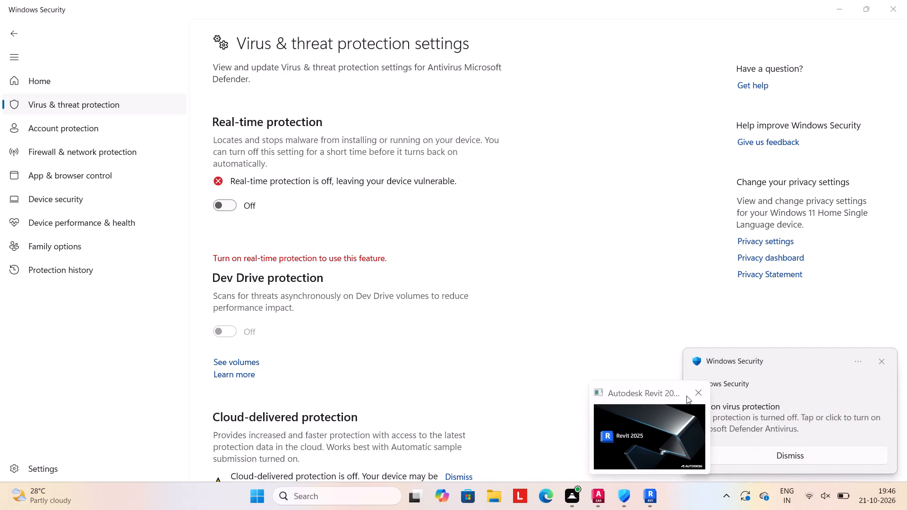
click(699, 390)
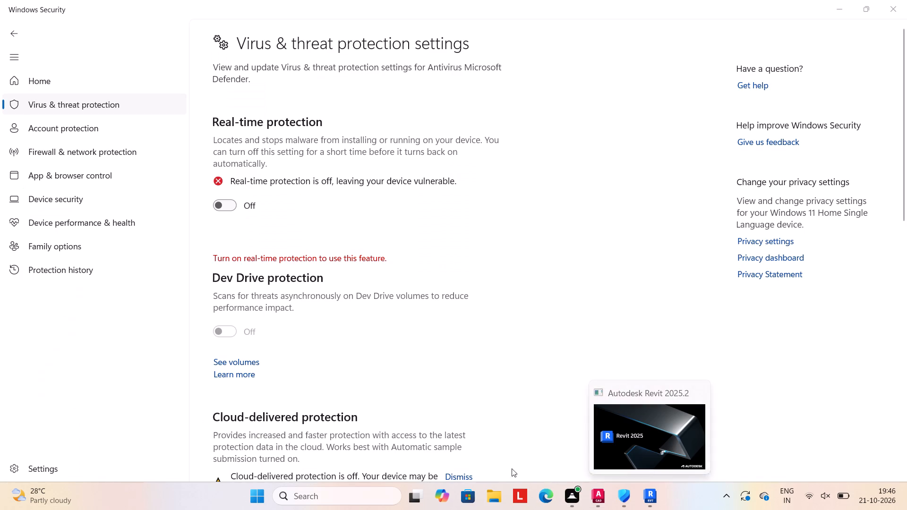
In File Explorer, mount the RVT2025 disc image from Documents > Revit.2025 and run AdskNLM from its Crack folder.
click(509, 499)
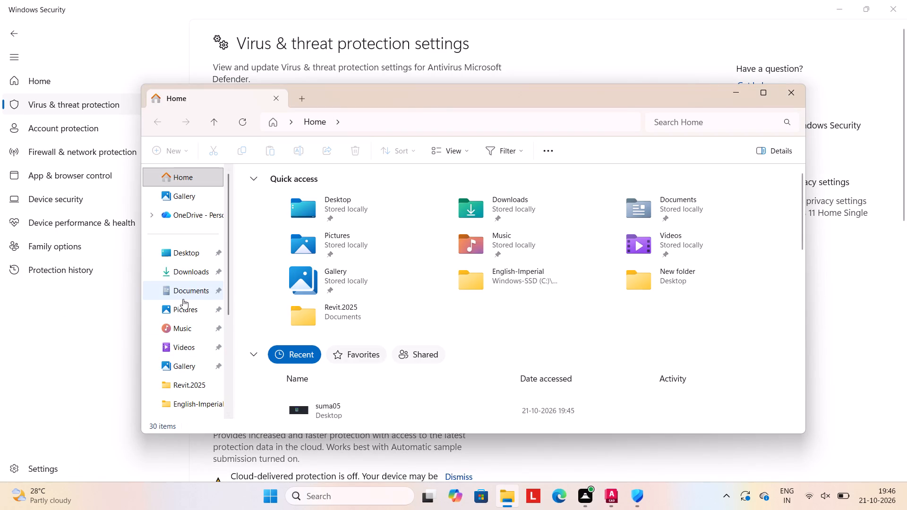
click(183, 297)
double_click(299, 264)
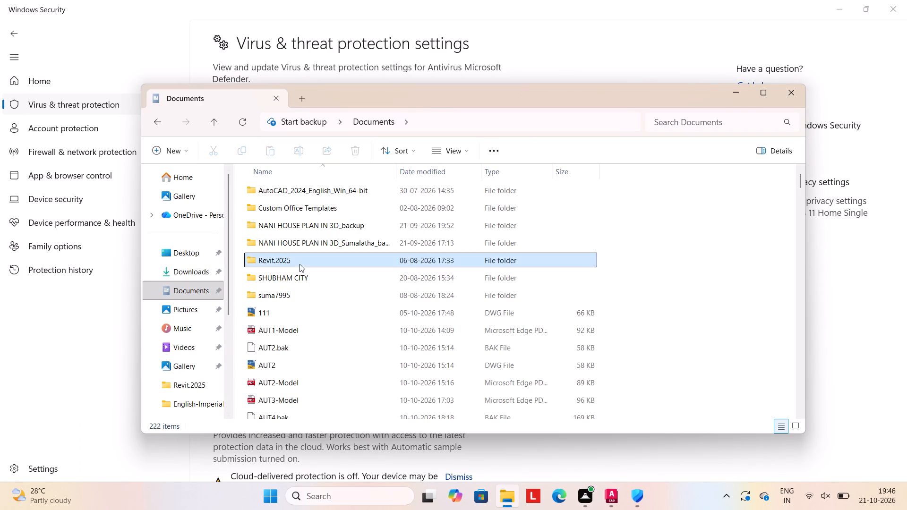
double_click(303, 208)
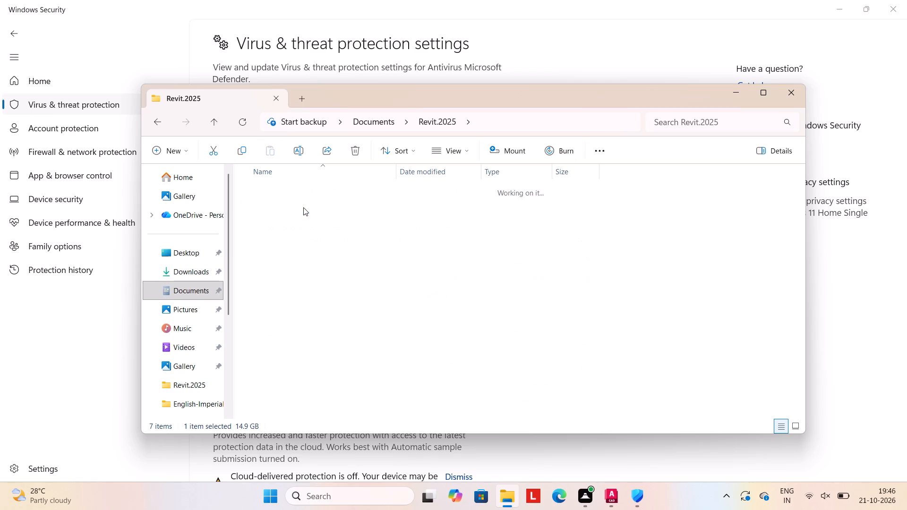
double_click(317, 224)
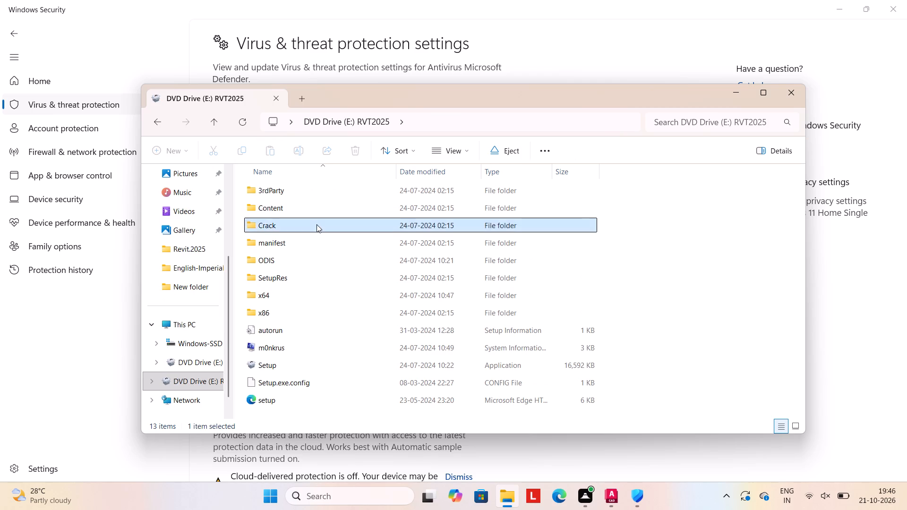
double_click(308, 193)
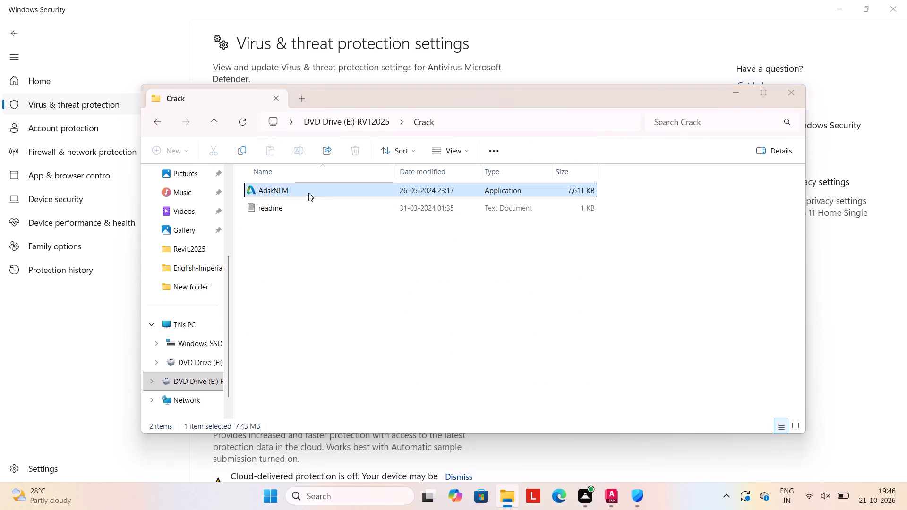
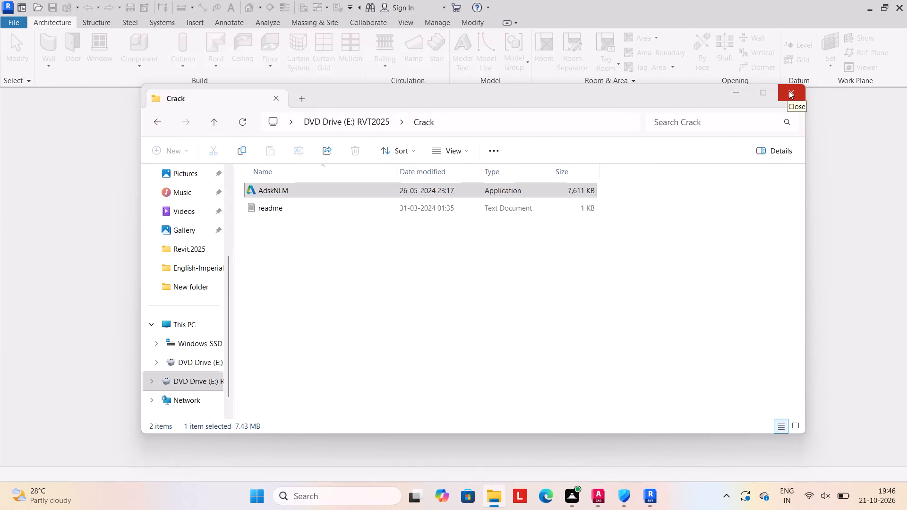
Close the Crack folder window in File Explorer and the first of the two open Revit windows.
click(789, 91)
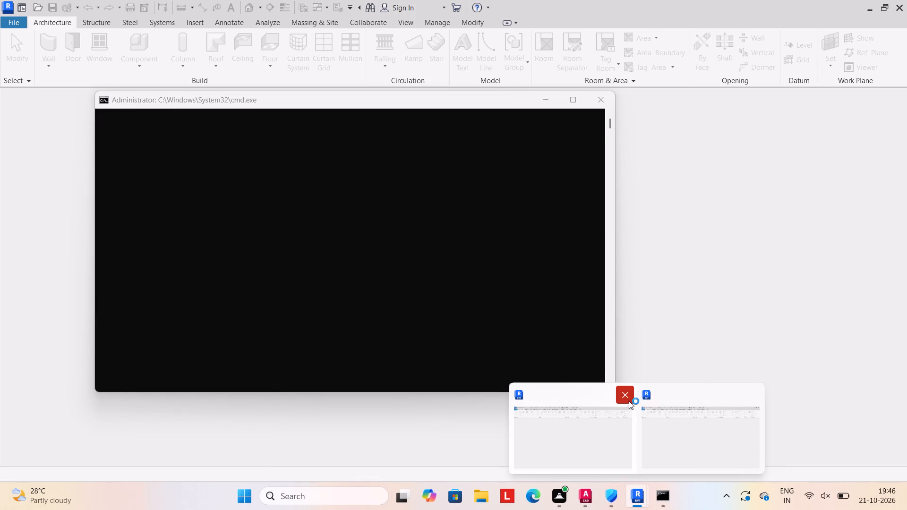
click(622, 397)
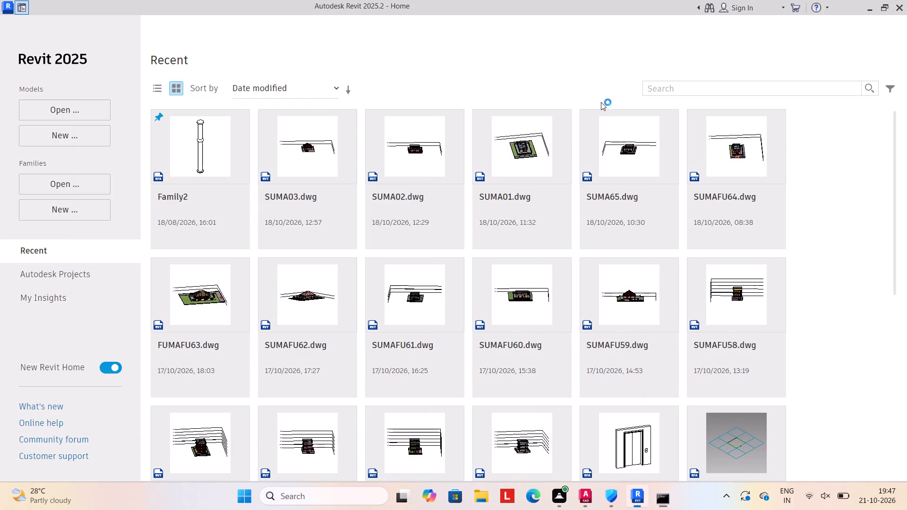
Minimise the Revit 2025 home window to get back to the Windows Security settings.
click(865, 6)
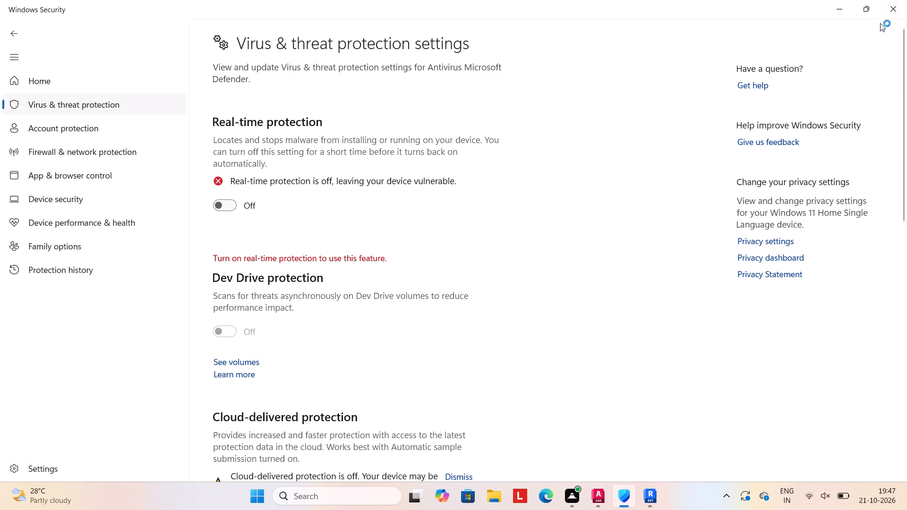
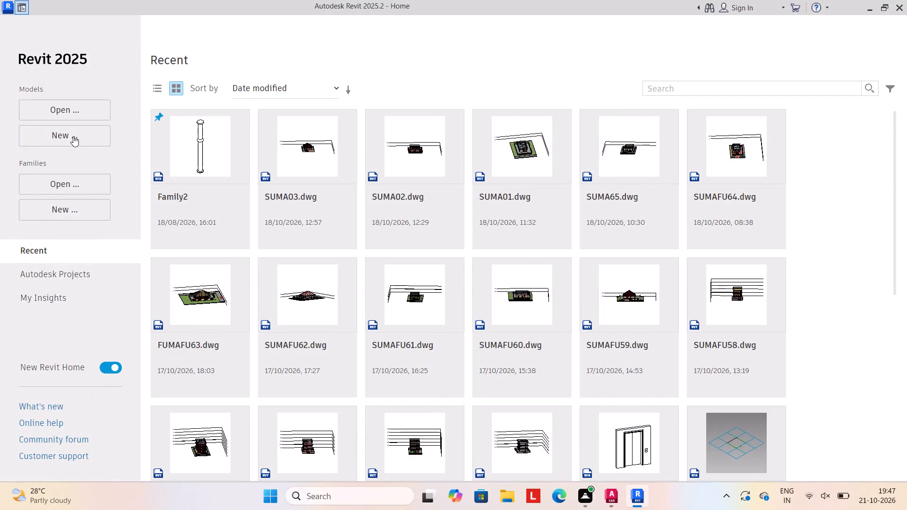
Create a new project from the default.rte template in the English-Imperial templates folder.
click(73, 136)
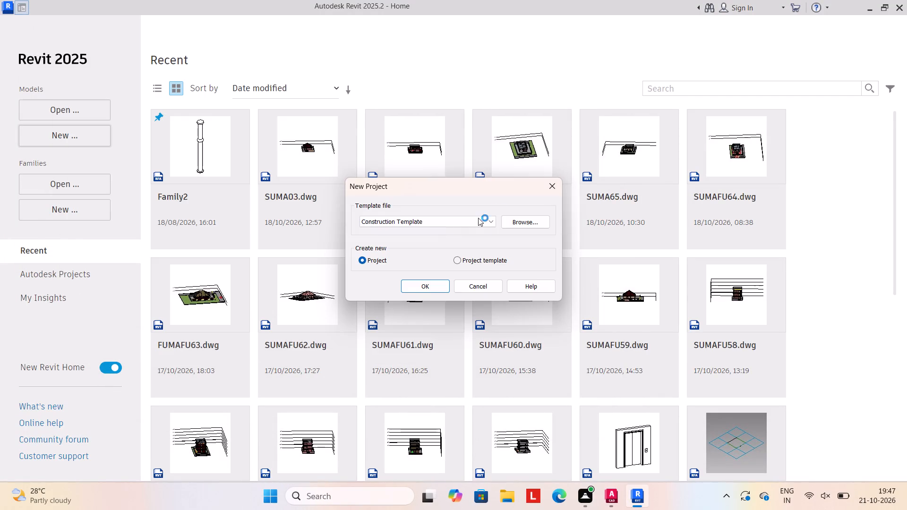
click(531, 222)
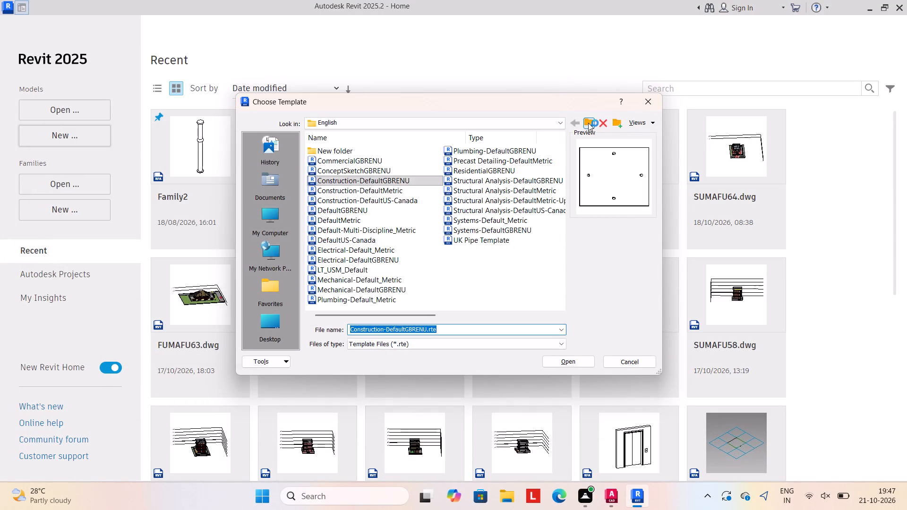
click(588, 123)
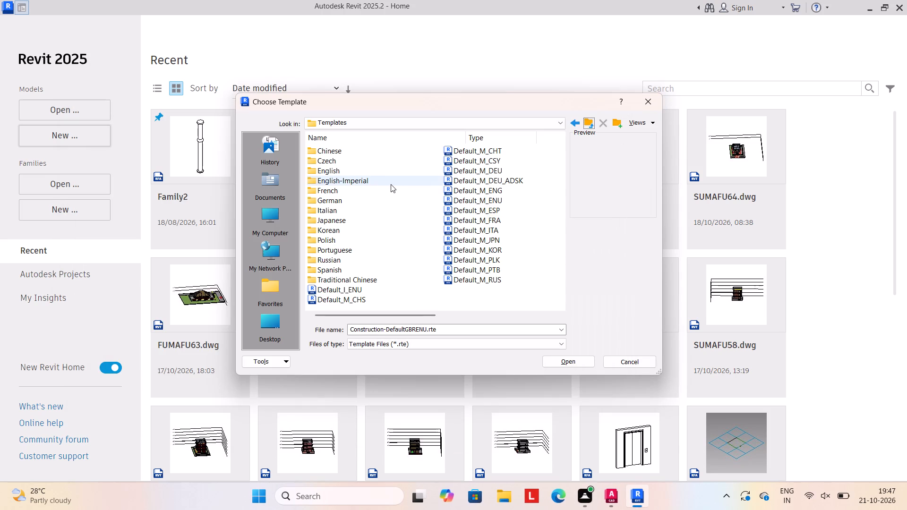
double_click(381, 179)
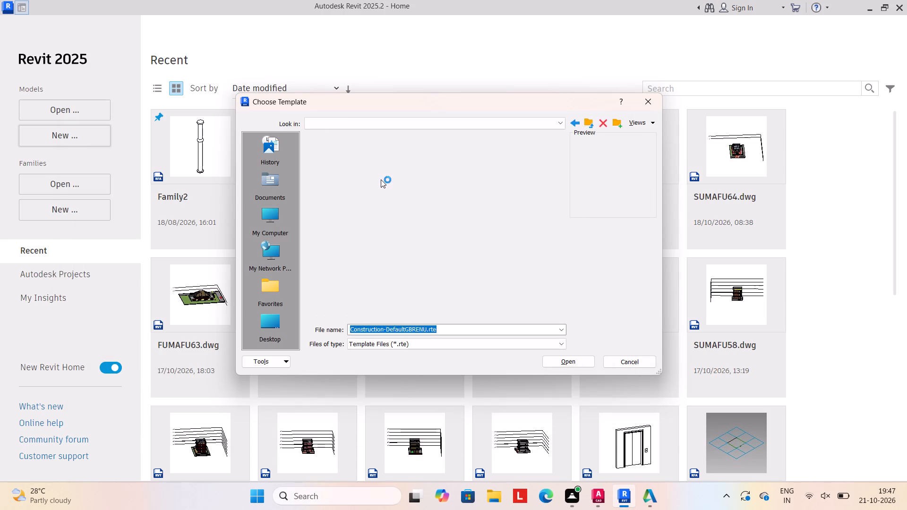
double_click(344, 170)
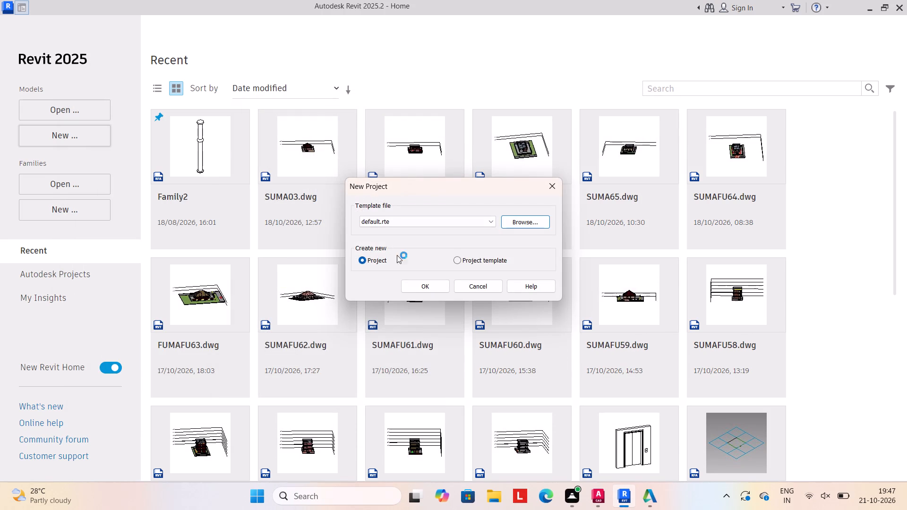
click(431, 284)
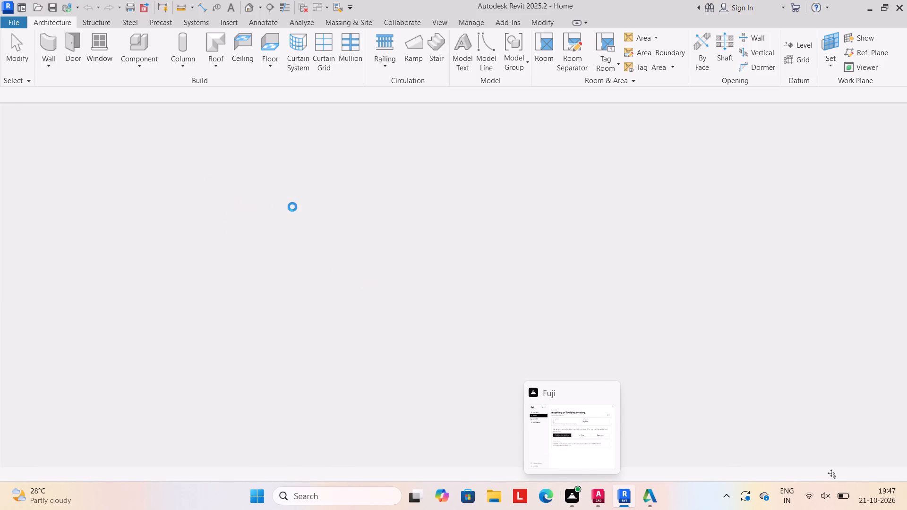
click(292, 204)
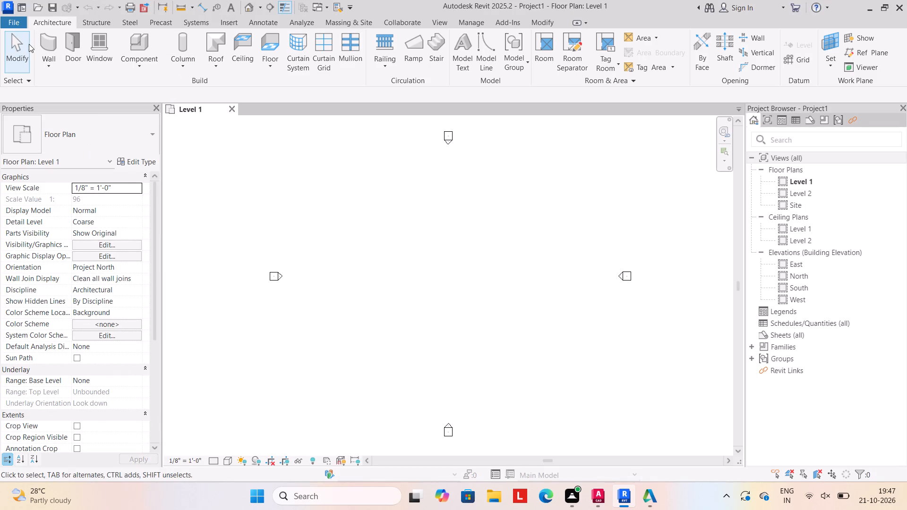
Try to link the CAD file suma05 from the English-Imperial folder with Auto - Center to Center positioning.
click(234, 21)
click(94, 50)
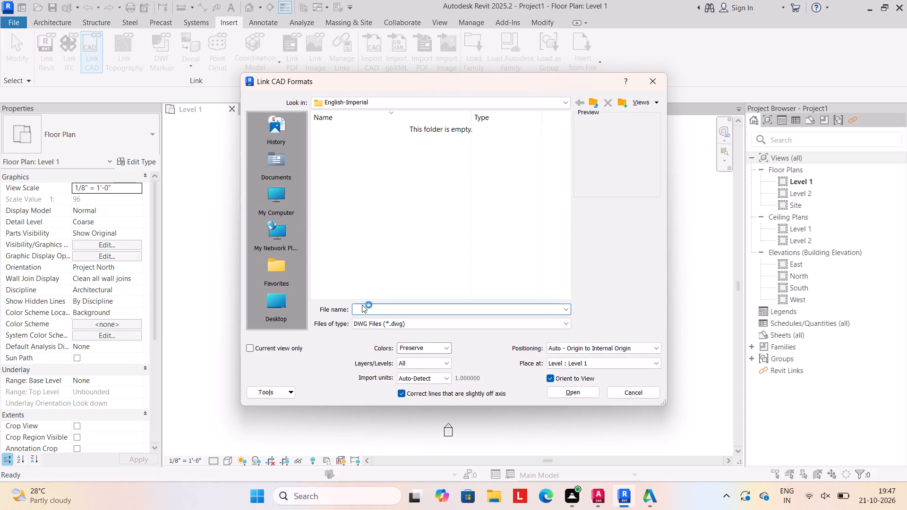
drag(268, 306, 278, 303)
click(369, 306)
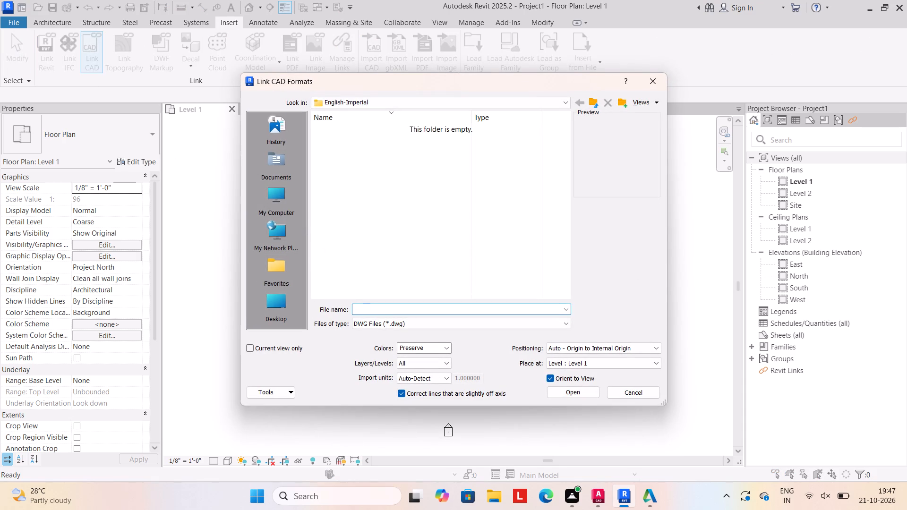
click(373, 310)
text(suma05)
click(658, 346)
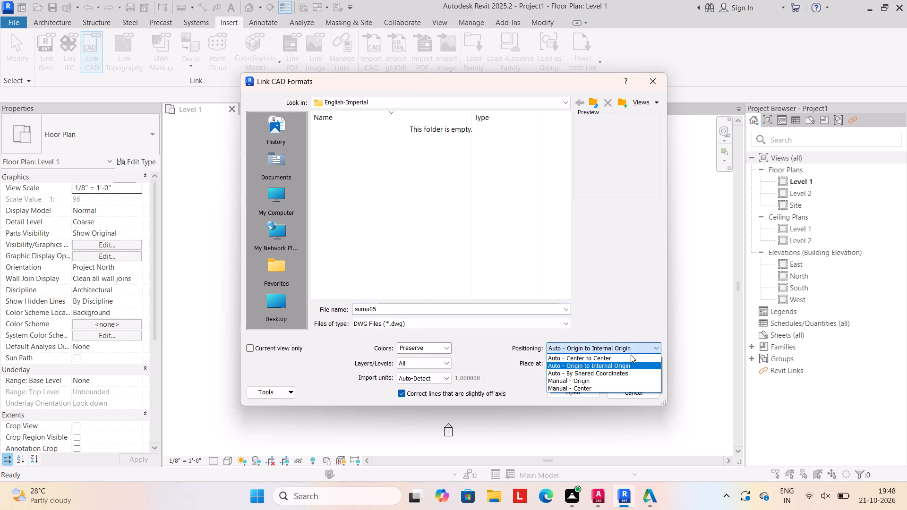
click(631, 355)
click(577, 397)
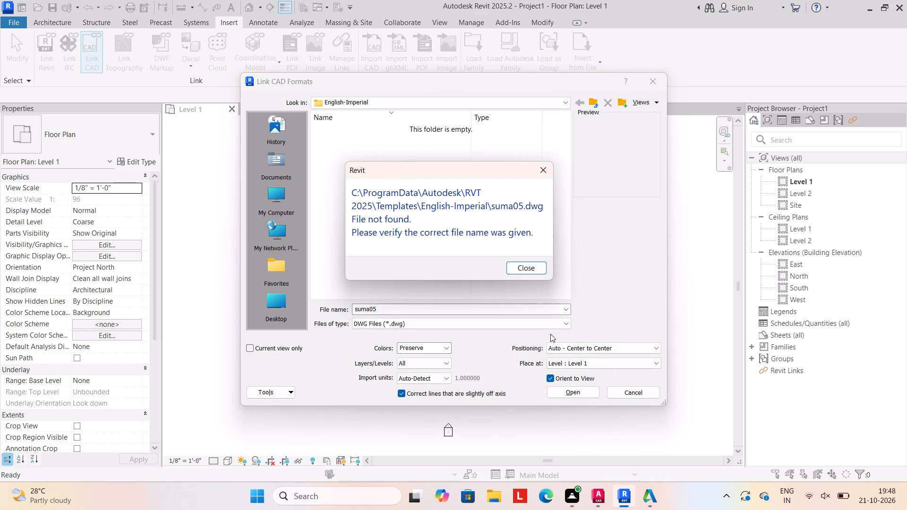
click(540, 268)
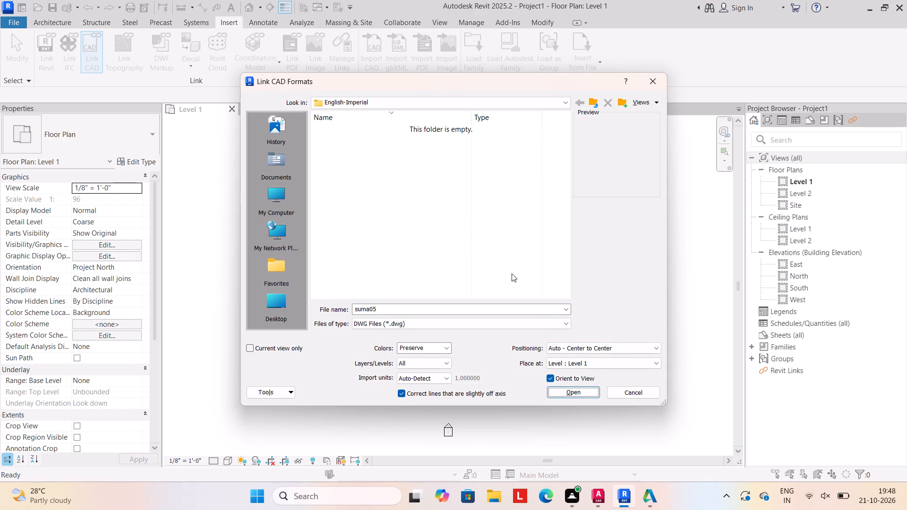
Link the suma05 DWG drawing from the Desktop into the Level 1 floor plan.
click(268, 300)
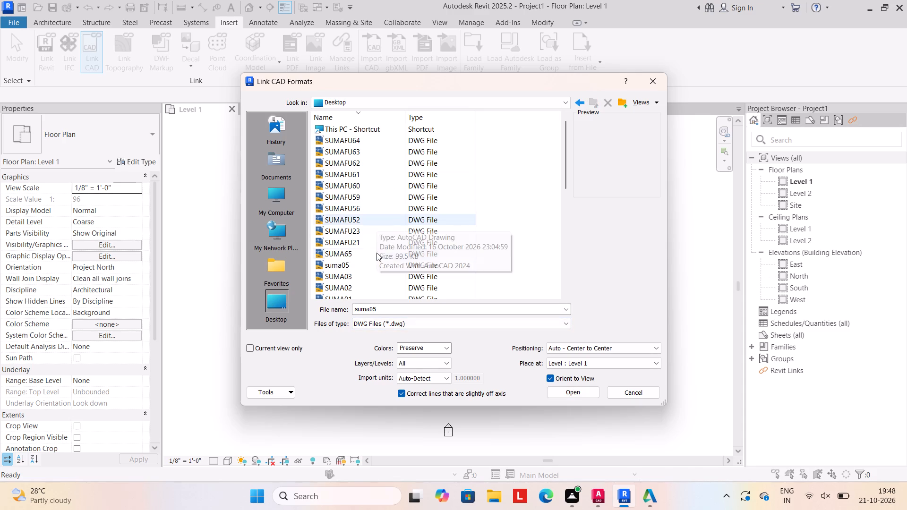
scroll(375, 257, down, 1)
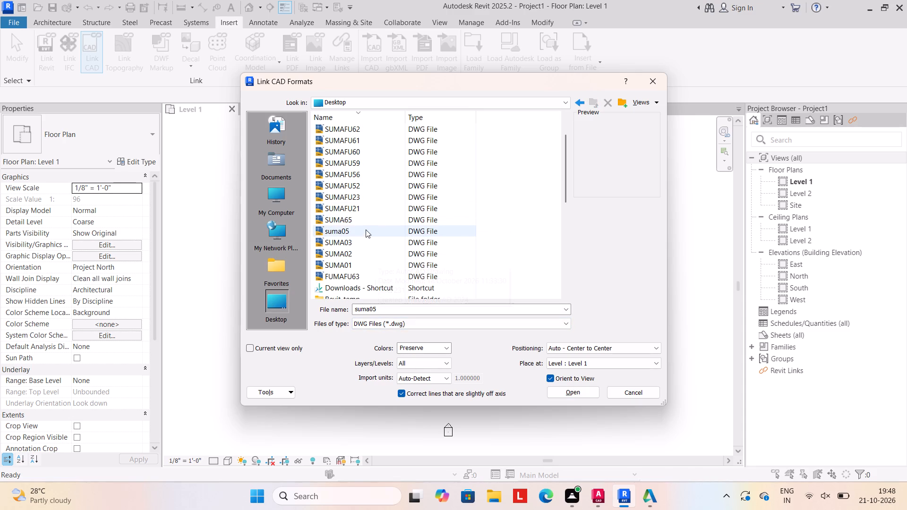
click(367, 232)
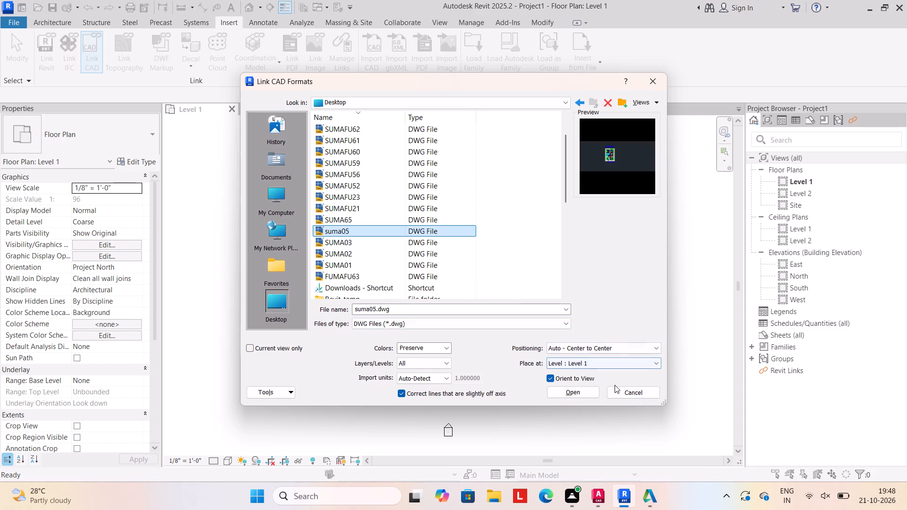
click(582, 393)
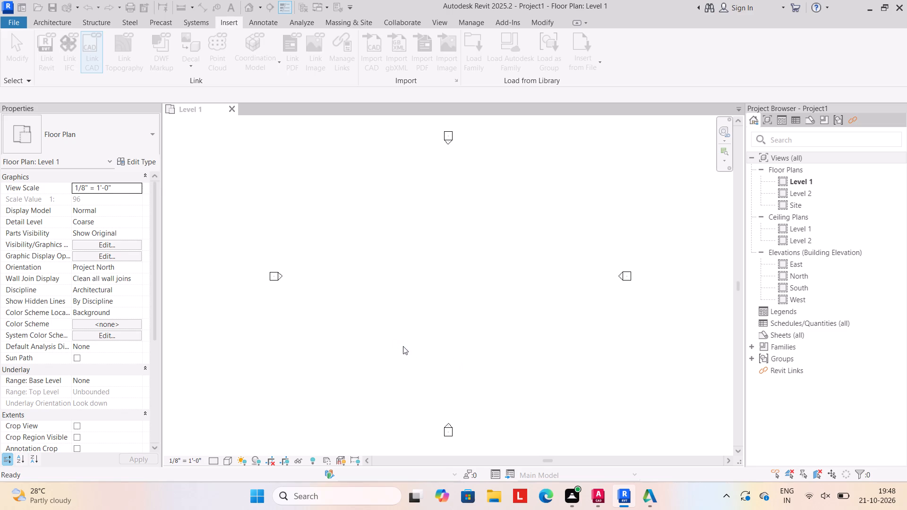
scroll(464, 285, up, 4)
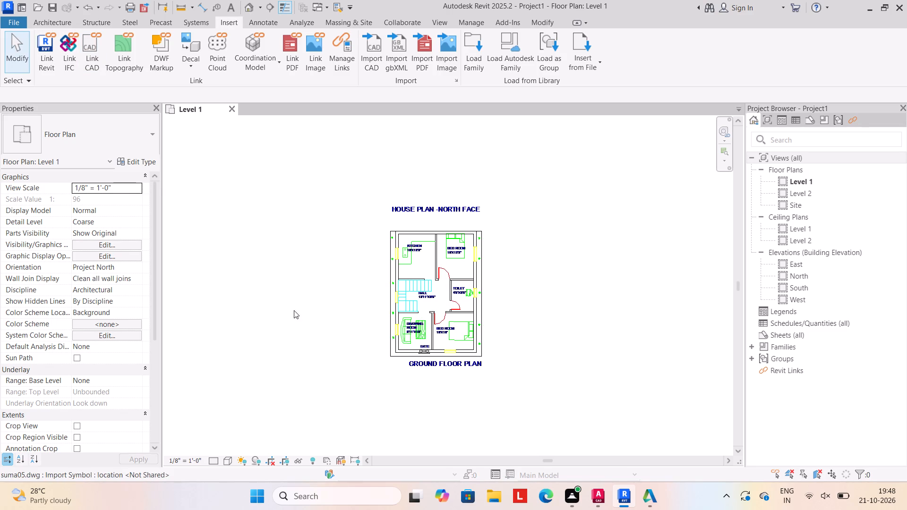
key(Escape)
key(Escape)
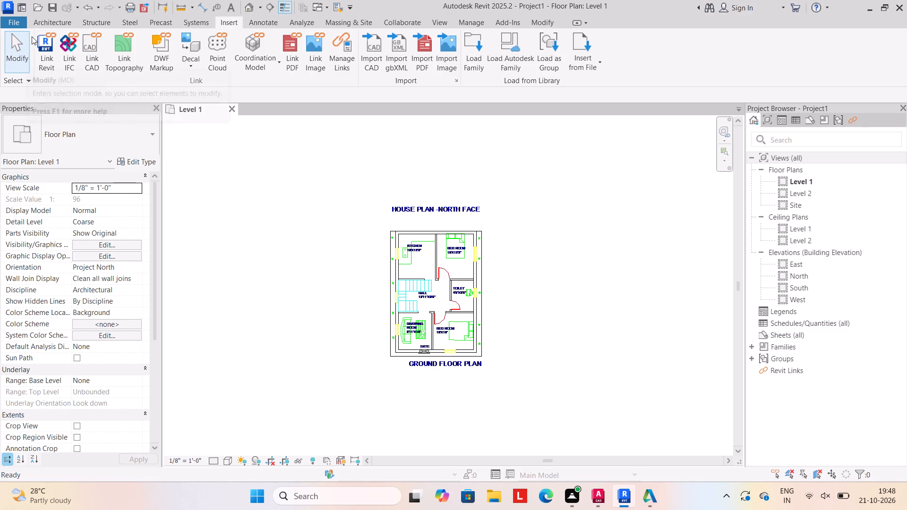
Start an architectural wall and duplicate the Generic - 8" type under the name WALL9".
click(47, 19)
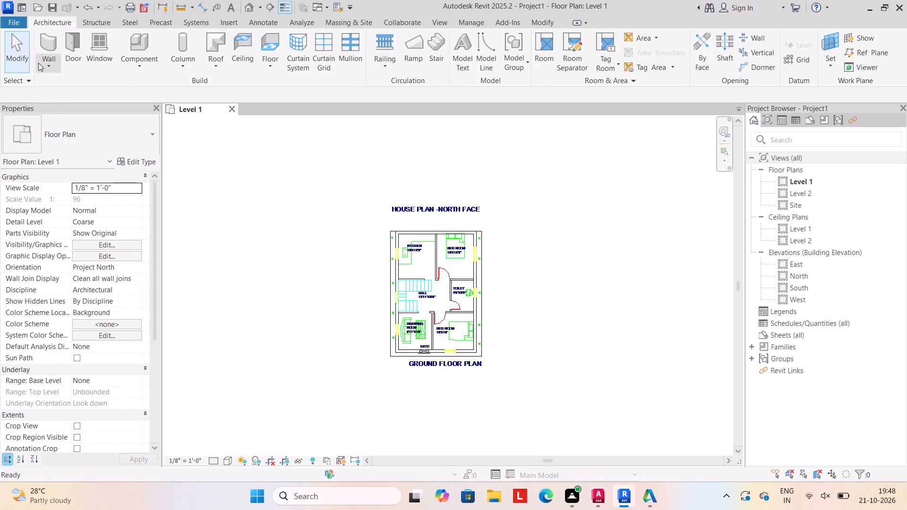
click(51, 67)
click(79, 86)
click(140, 161)
click(887, 150)
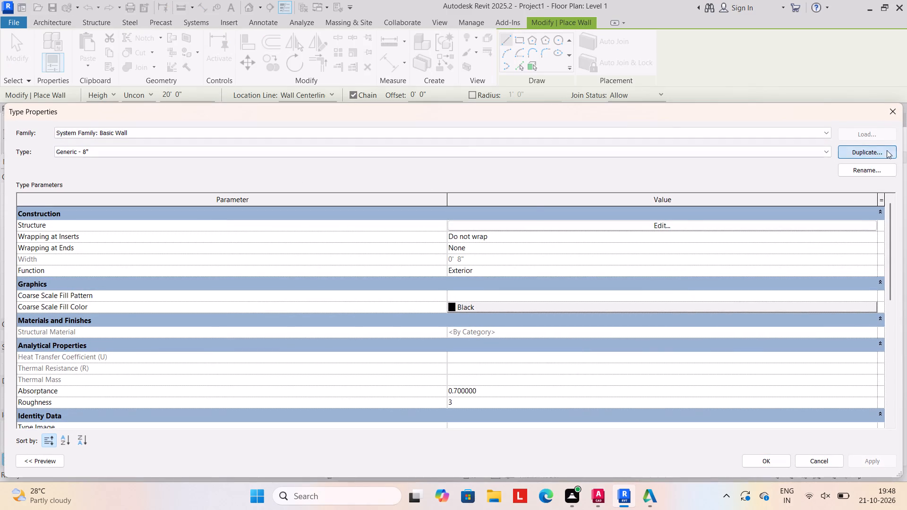
text(wall)
key(plus)
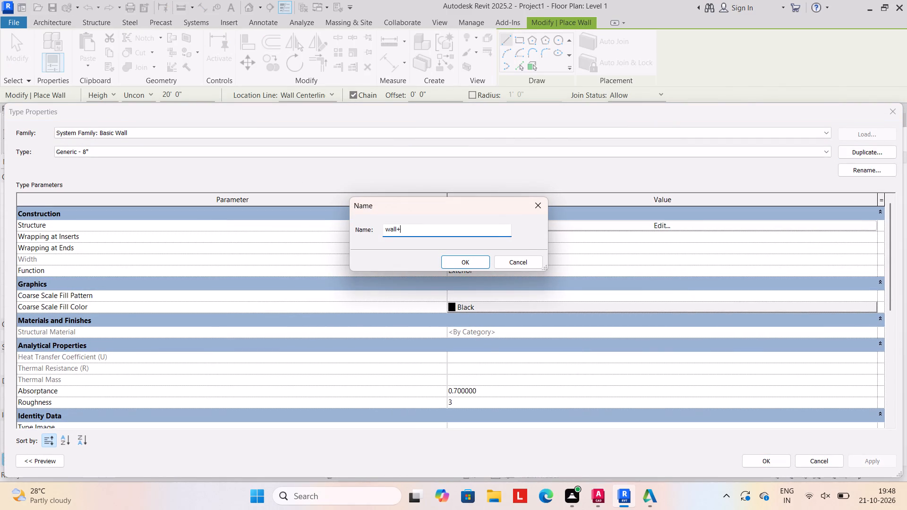
key(BackSpace)
key(BackSpace)
key(BackSpace)
key(BackSpace)
key(BackSpace)
key(BackSpace)
key(BackSpace)
key(BackSpace)
key(BackSpace)
key(BackSpace)
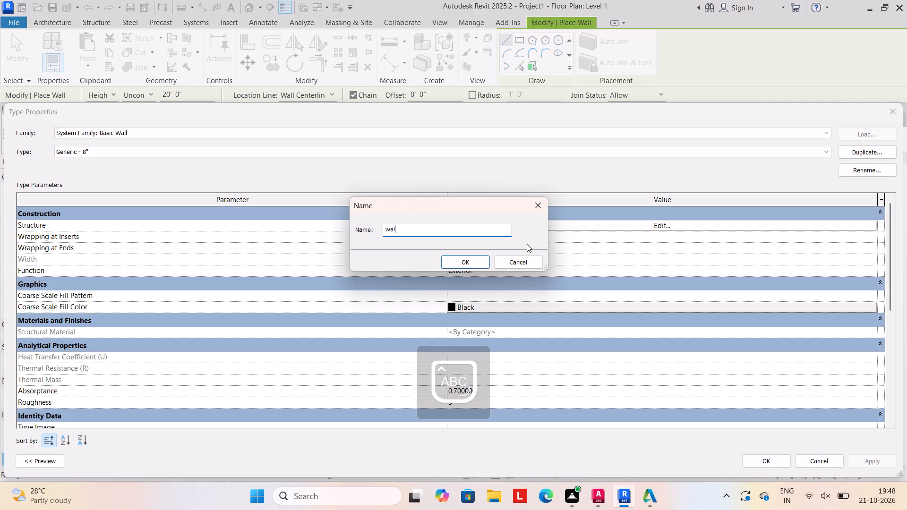
text(WALL9")
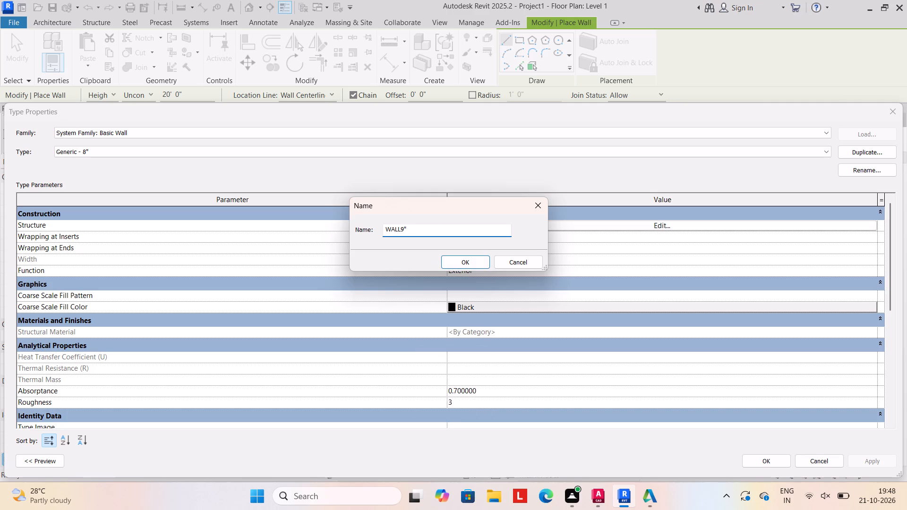
click(466, 263)
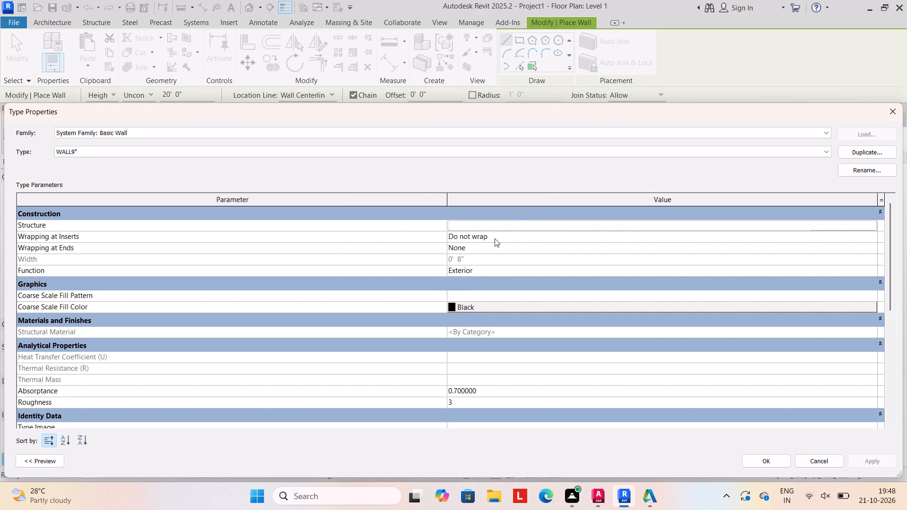
Set the structure layer thickness of the WALL9" type to 9" and apply the type changes.
click(632, 228)
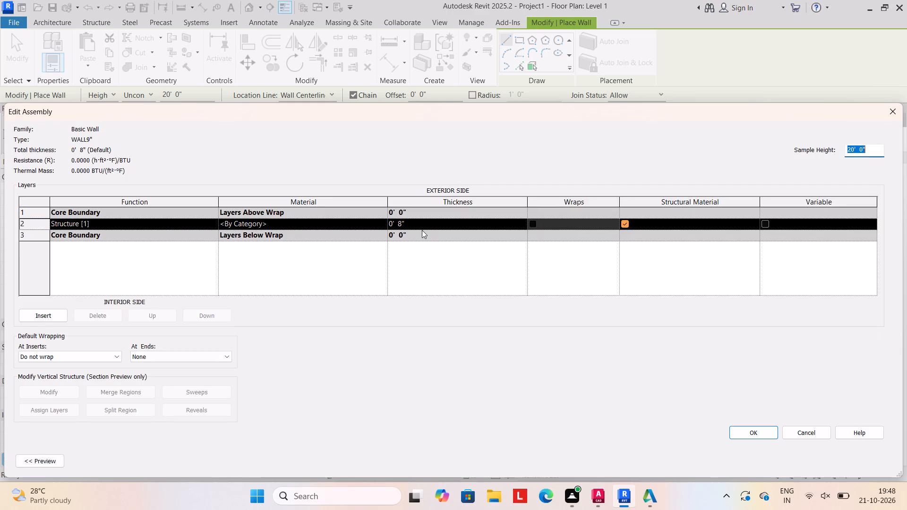
click(418, 225)
text(9")
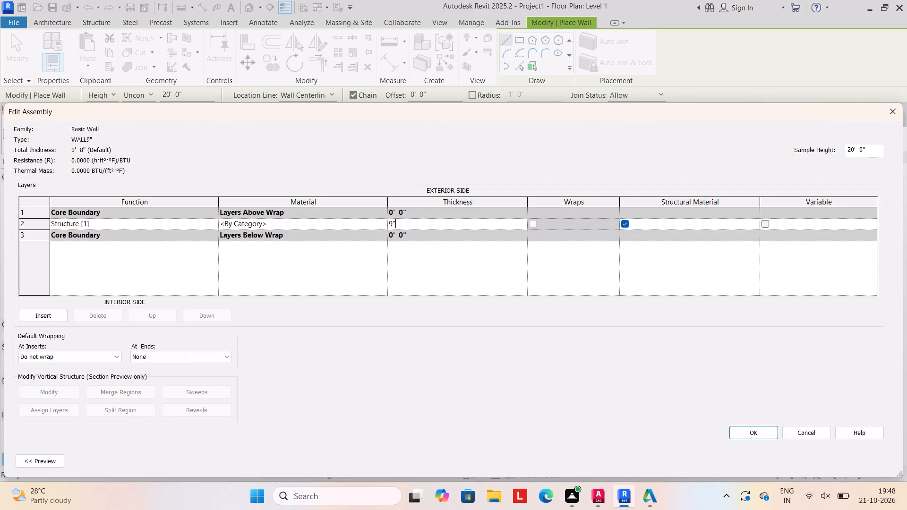
click(762, 436)
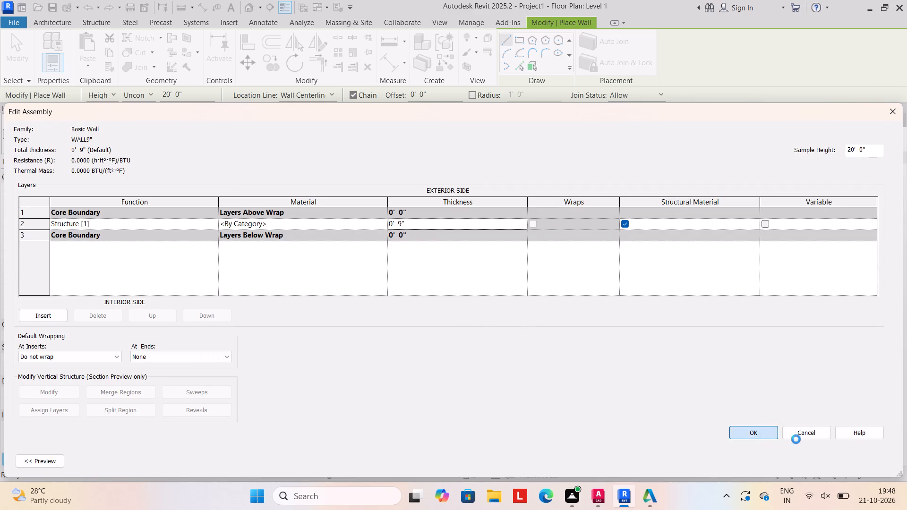
click(874, 461)
click(762, 455)
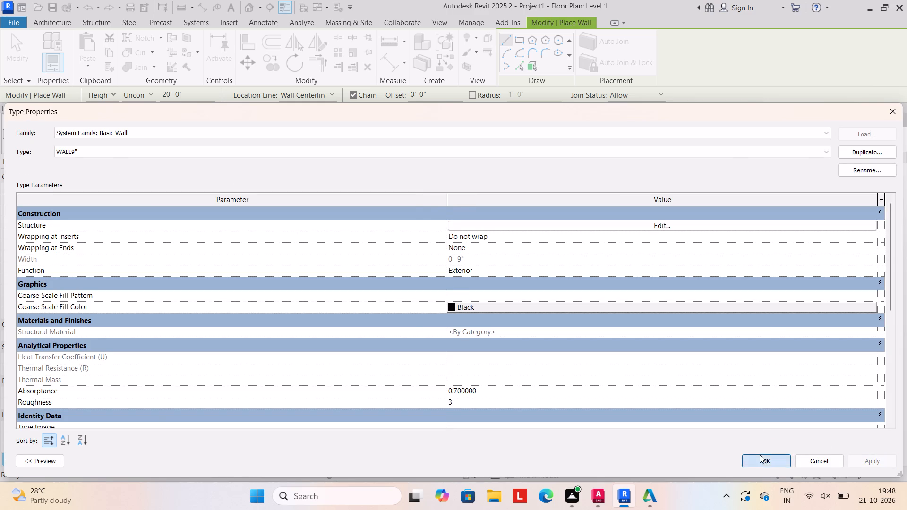
Duplicate the WALL9" wall type under the name WALL4.5".
click(143, 162)
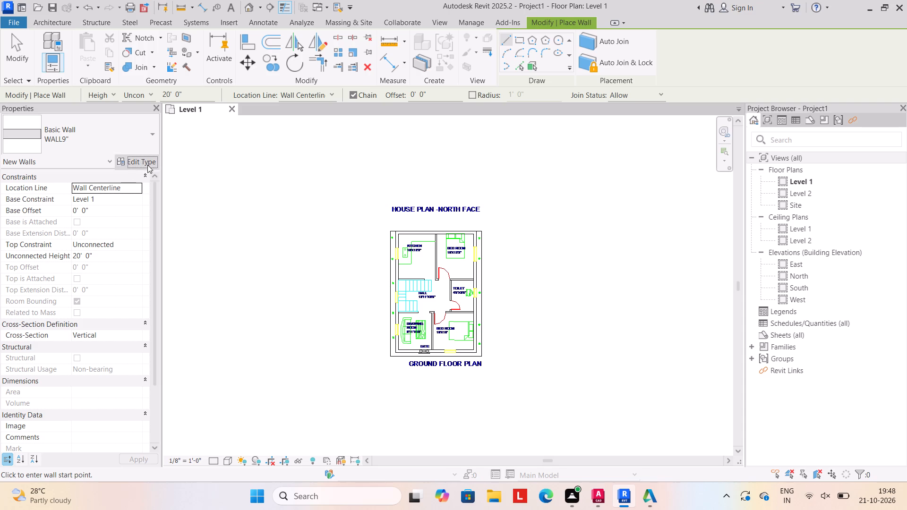
click(856, 151)
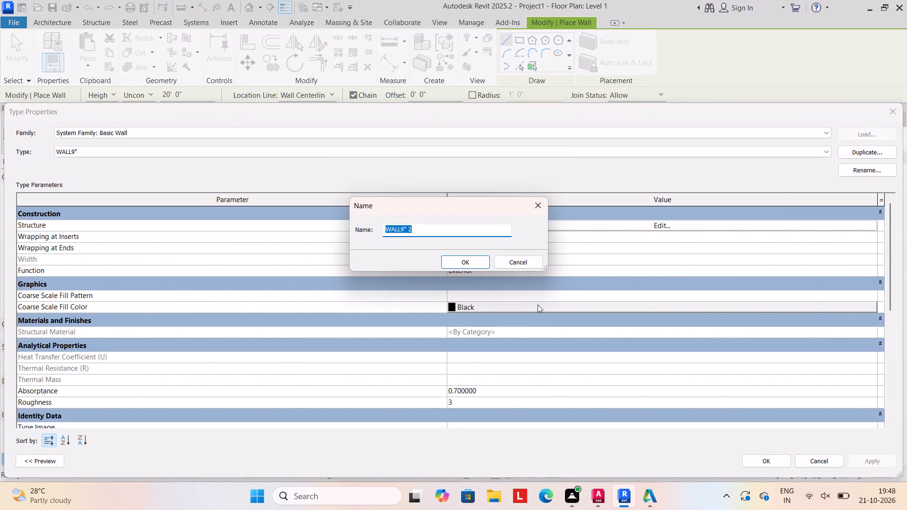
text(WALL4.5")
click(465, 258)
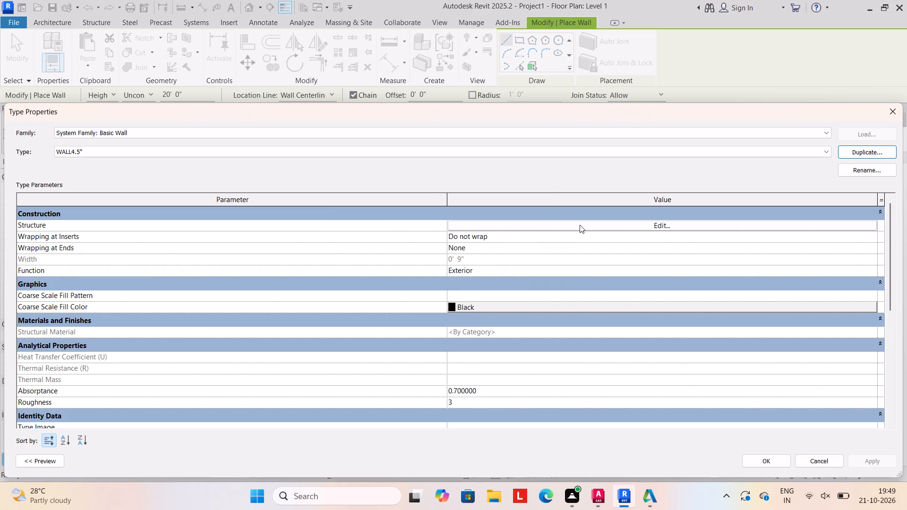
Set the structure layer thickness of the WALL4.5" type to 4.5" and apply the type changes.
click(580, 225)
click(439, 226)
text(4.5")
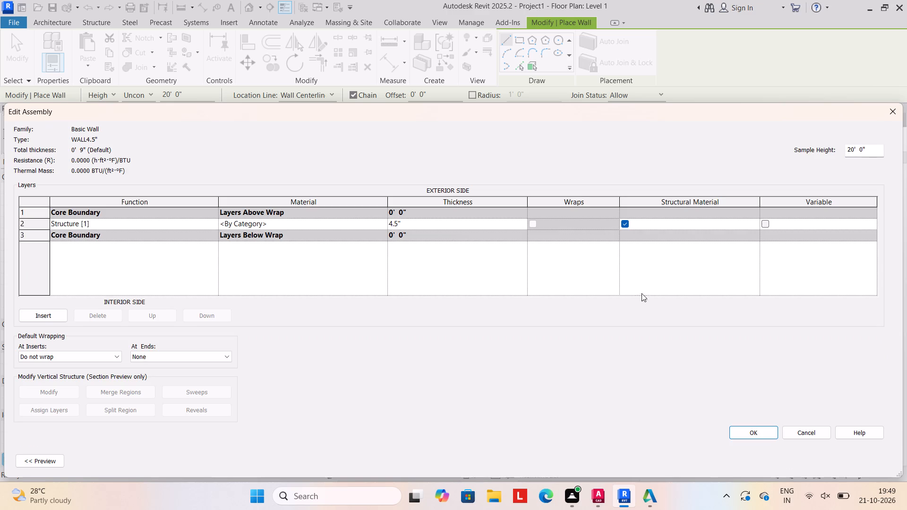
click(753, 431)
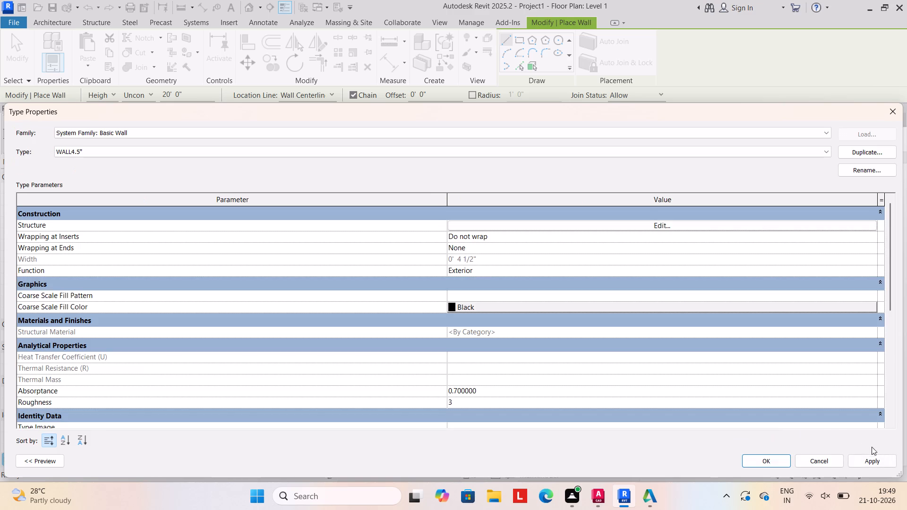
click(884, 460)
click(770, 463)
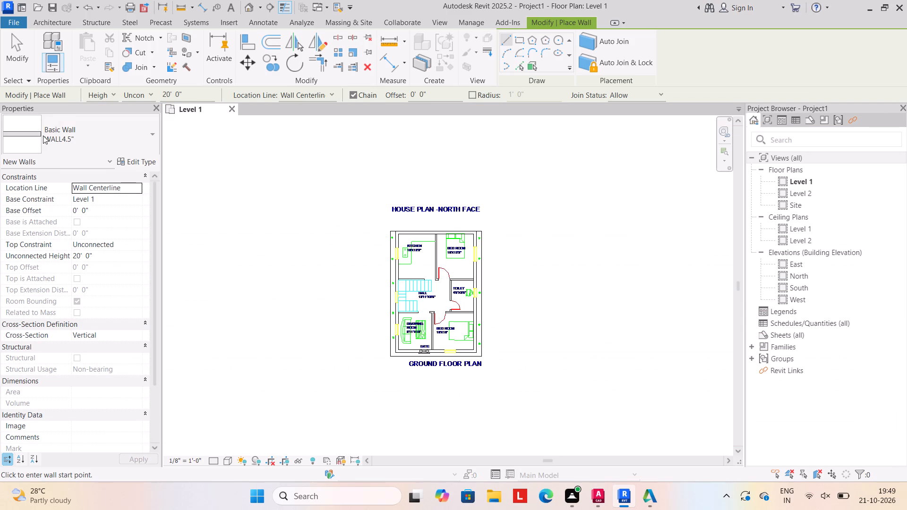
Set the new walls' location line to Finish Face: Interior and their unconnected height to 10'.
click(141, 186)
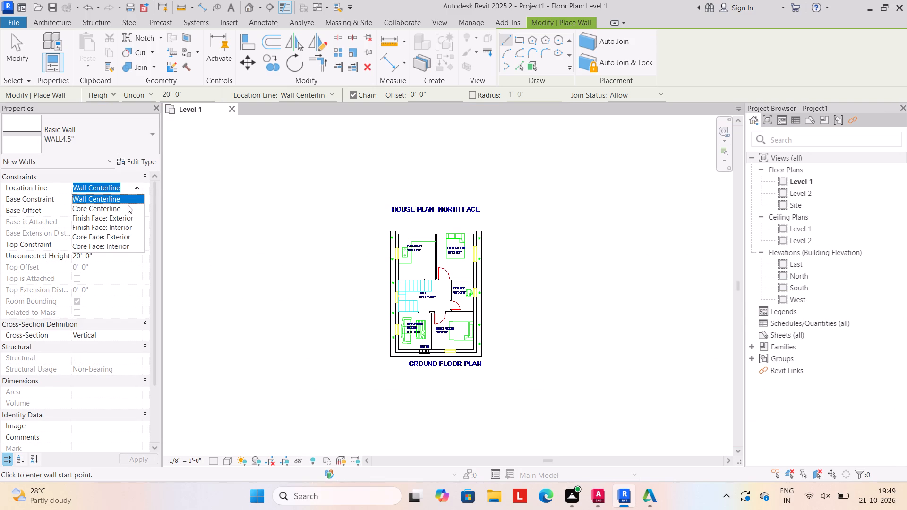
click(132, 228)
click(122, 257)
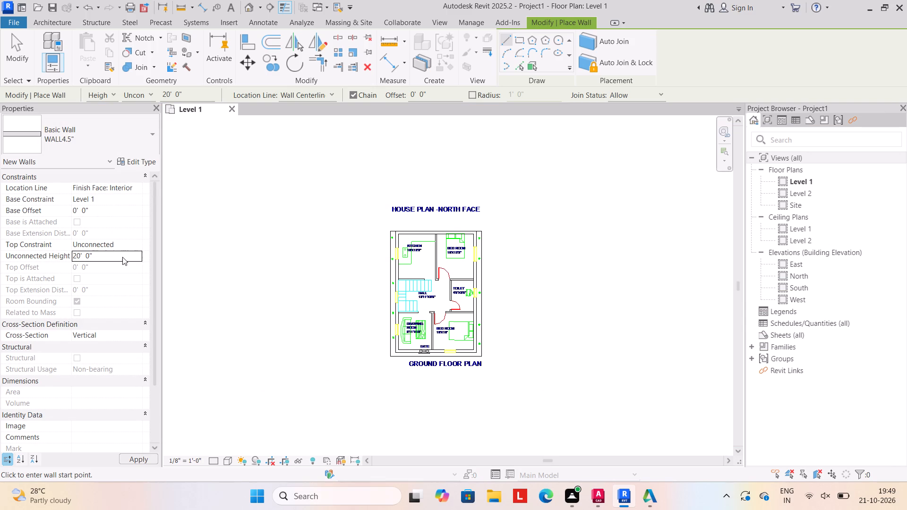
text(10')
key(Return)
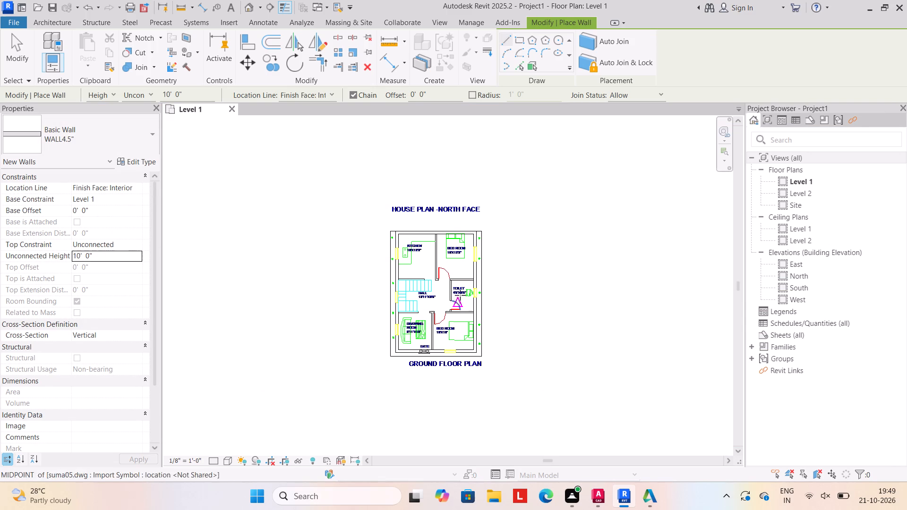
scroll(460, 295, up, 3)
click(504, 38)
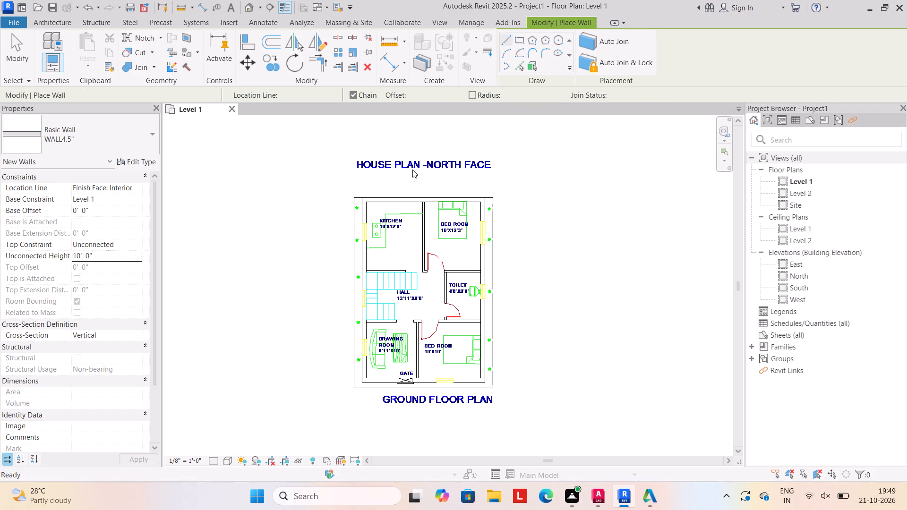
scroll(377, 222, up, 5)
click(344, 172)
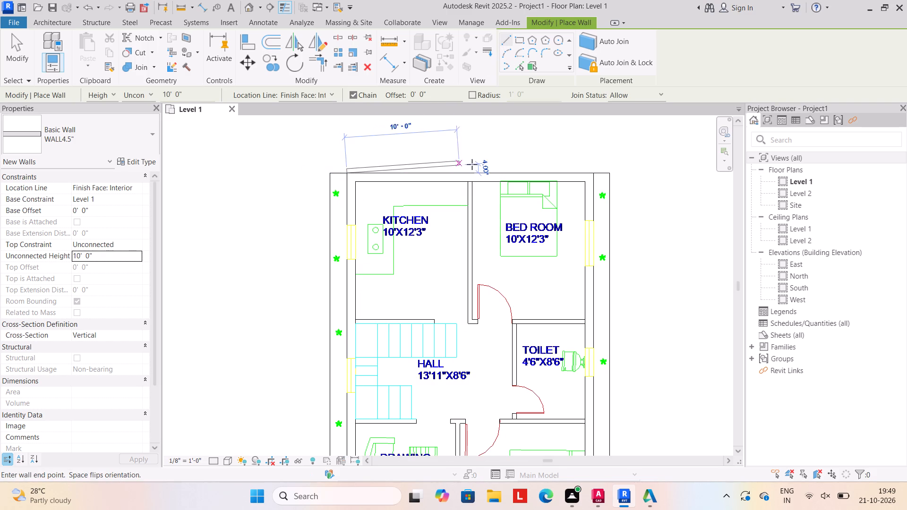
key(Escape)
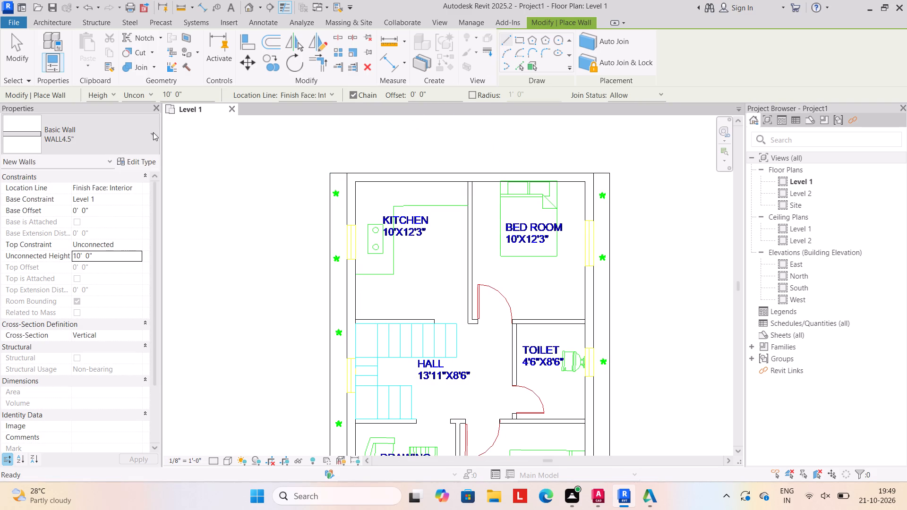
Draw the closed exterior wall loop with the WALL9" type along the house outline, about 21'-6" by 32'-7", flipped to the inner side.
click(153, 132)
drag(95, 277, 100, 271)
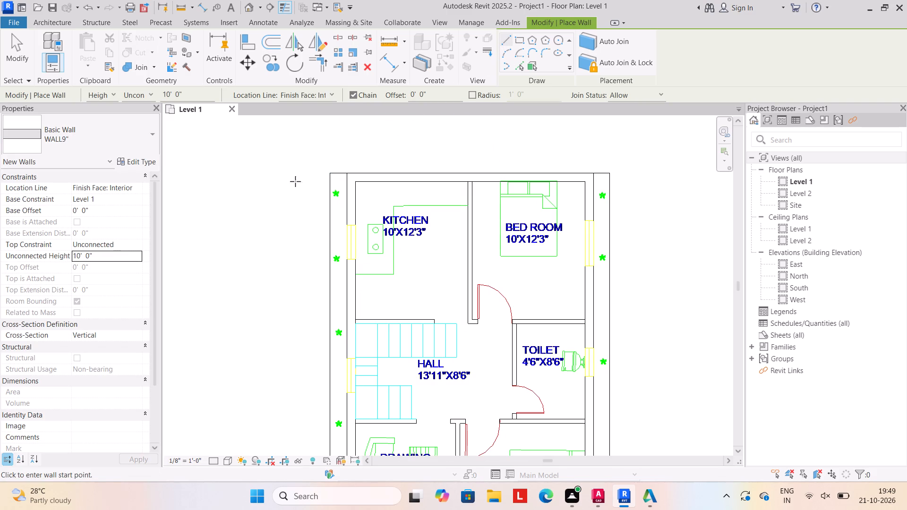
click(347, 172)
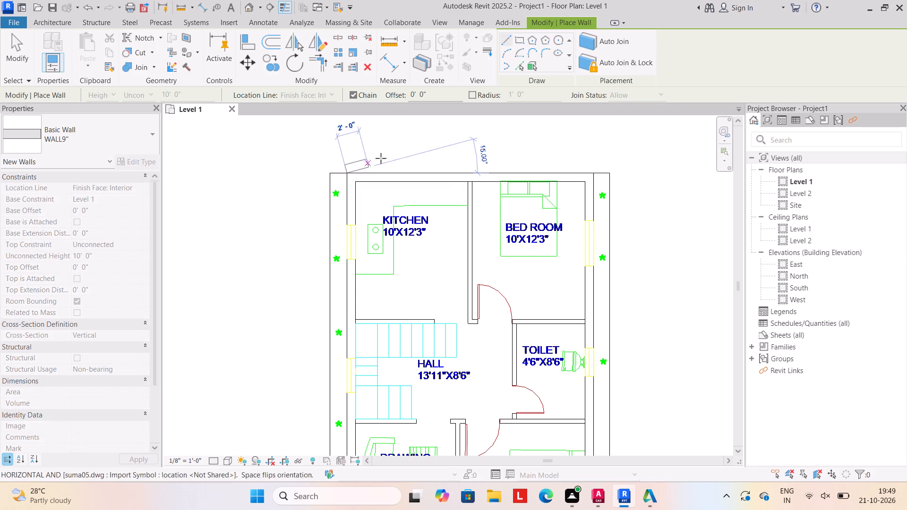
key(space)
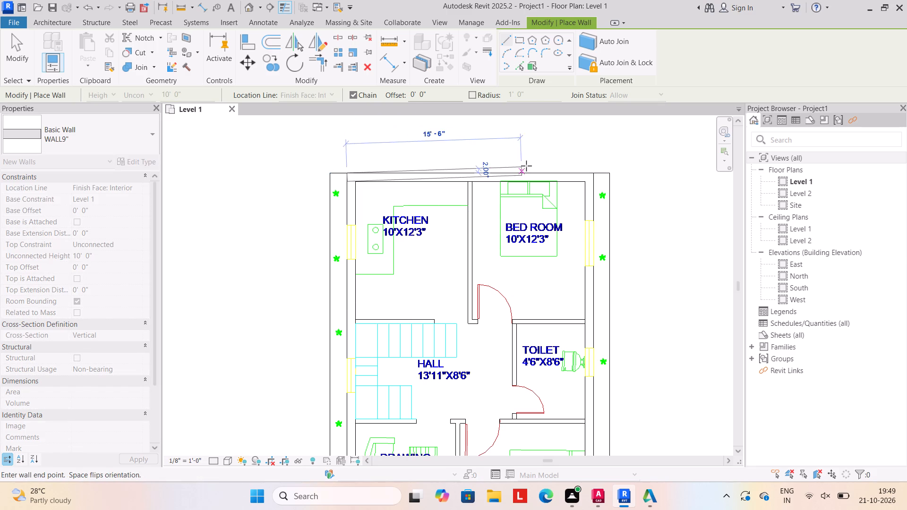
drag(592, 171, 593, 176)
scroll(590, 261, down, 2)
middle_drag(590, 262, 590, 259)
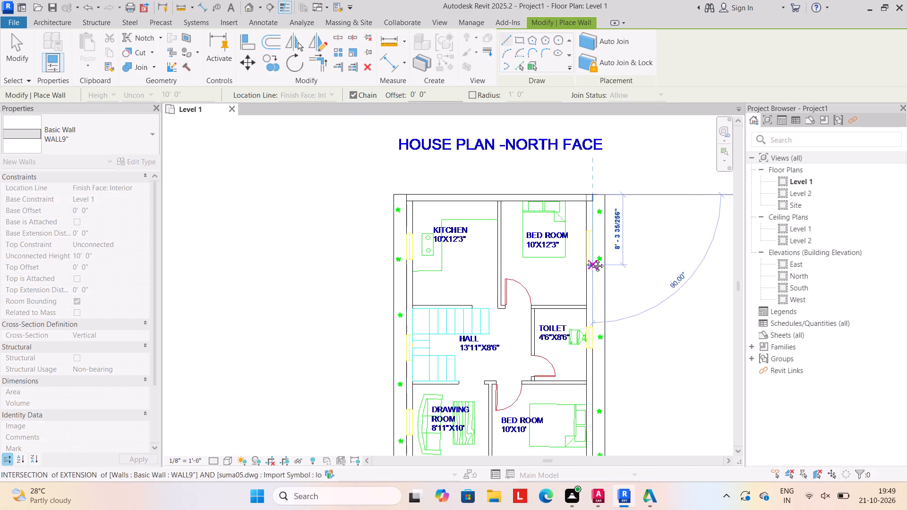
middle_drag(590, 259, 577, 185)
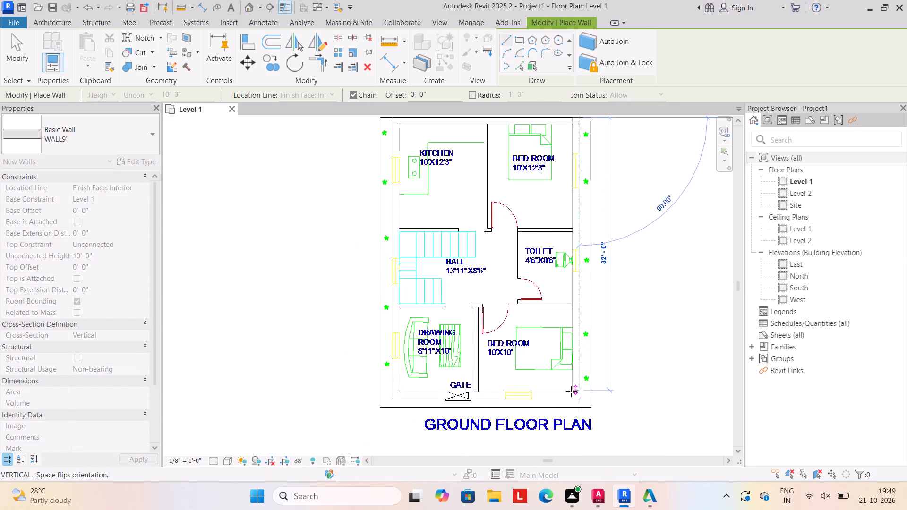
click(574, 399)
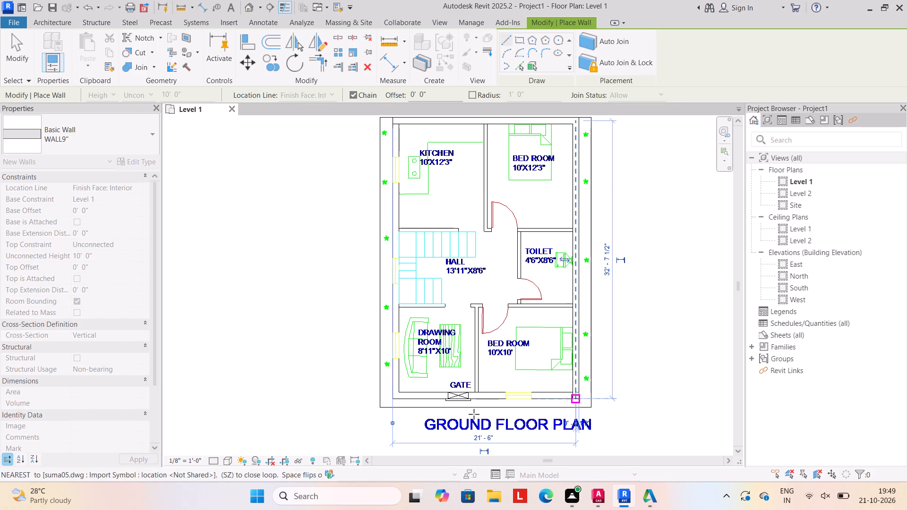
click(391, 399)
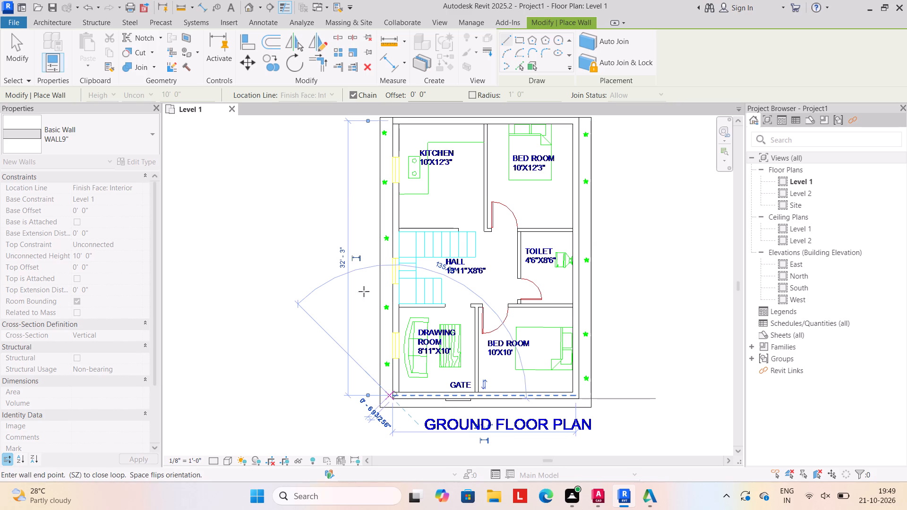
click(394, 127)
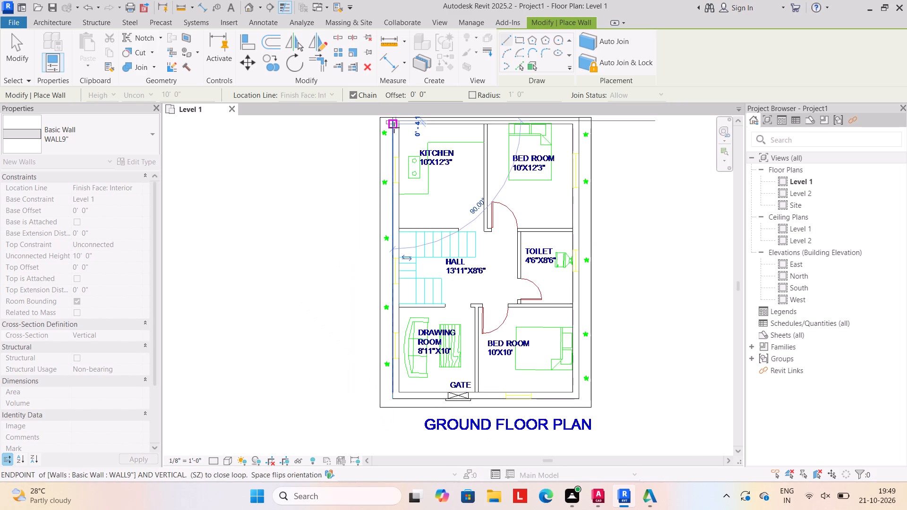
key(Escape)
Draw chained WALL4.5" partitions between the kitchen and rear bedroom, continuing between that bedroom and the toilet to the exterior wall.
scroll(328, 214, down, 1)
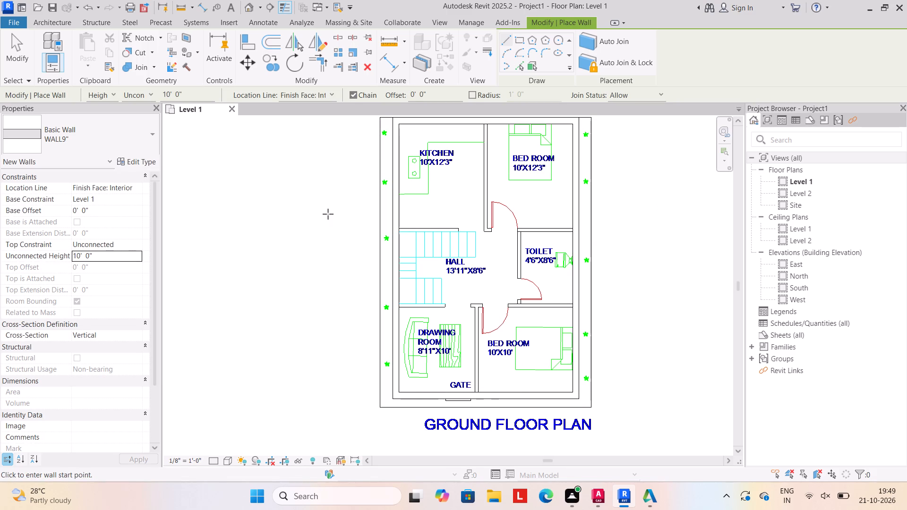
middle_drag(240, 212, 225, 219)
scroll(225, 218, down, 1)
click(150, 130)
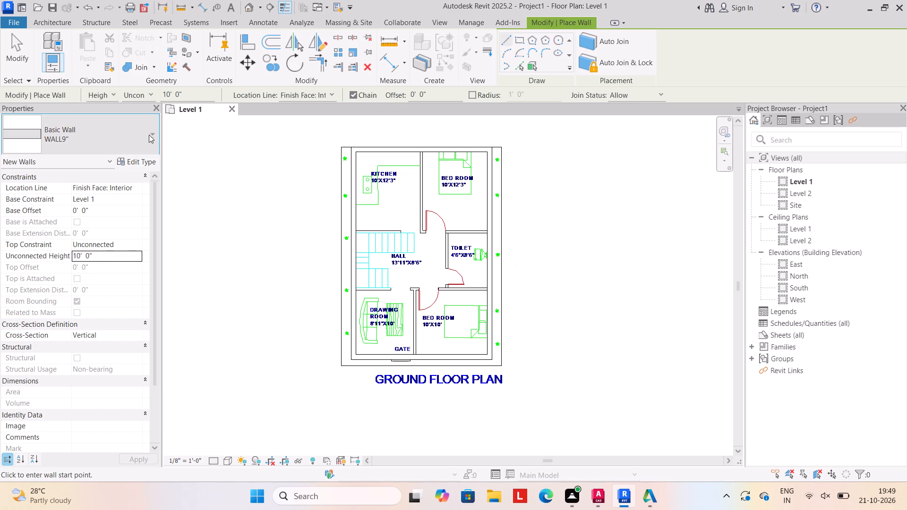
click(58, 464)
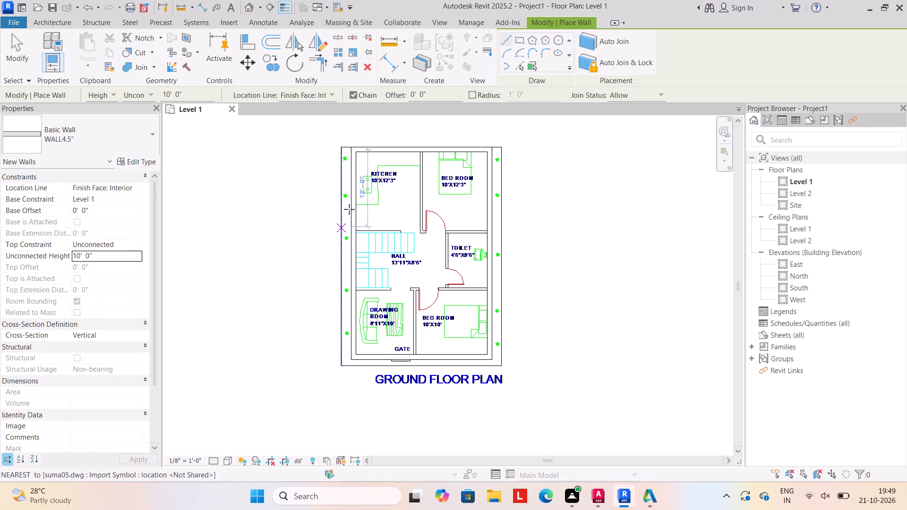
scroll(398, 161, up, 2)
click(424, 149)
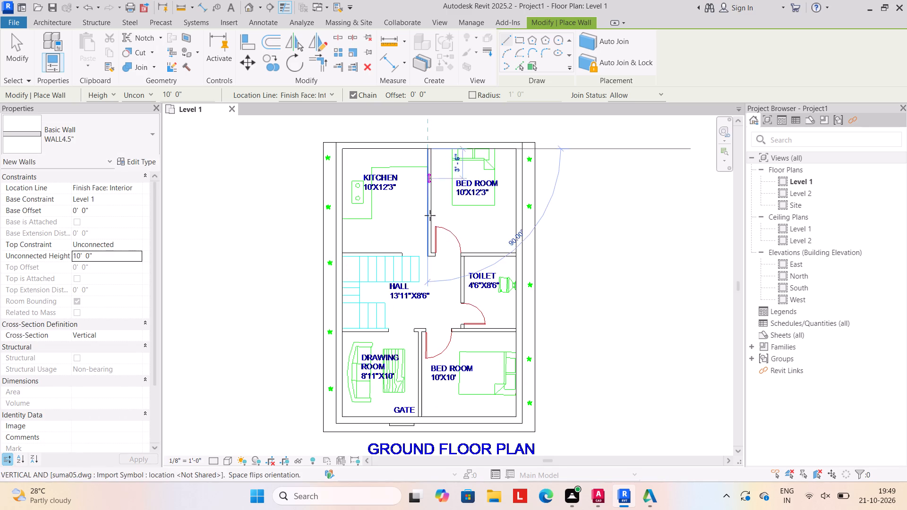
click(428, 255)
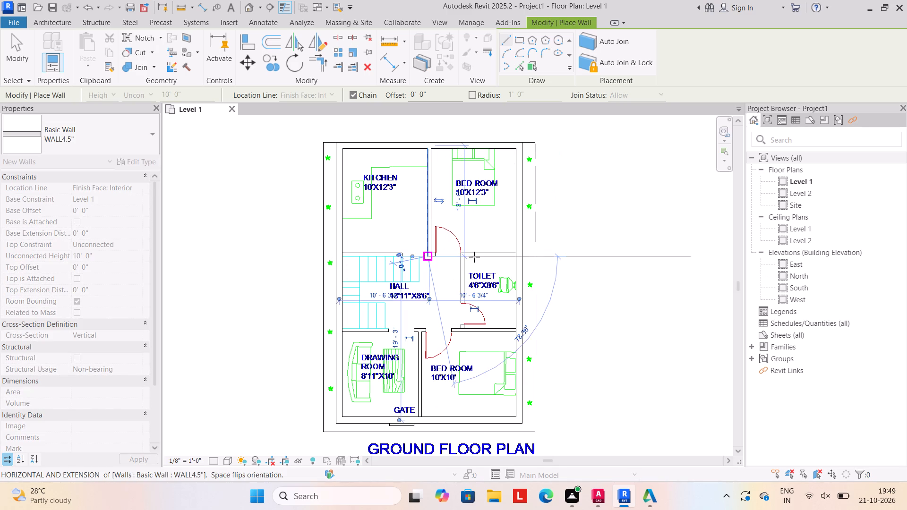
click(514, 255)
key(Escape)
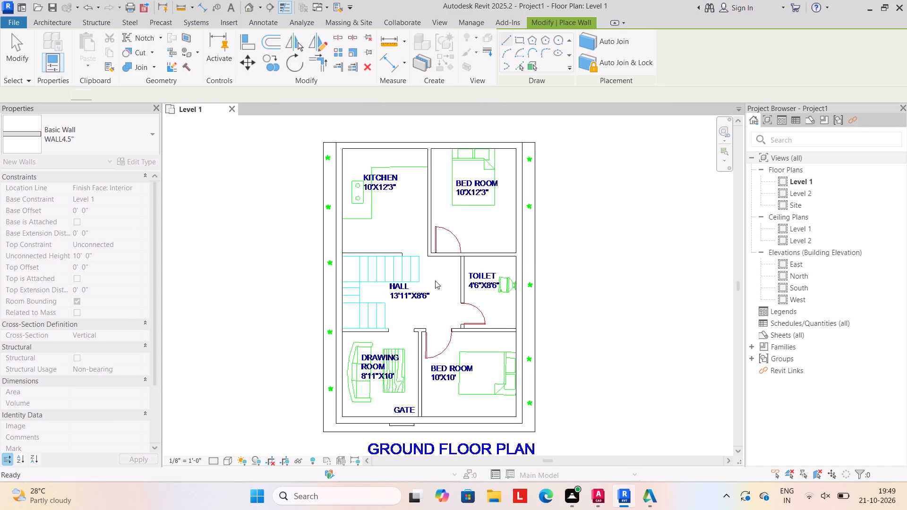
Draw WALL4.5" partitions between the kitchen and the hall staircase, and between the hall and the toilet.
scroll(408, 286, up, 4)
click(296, 235)
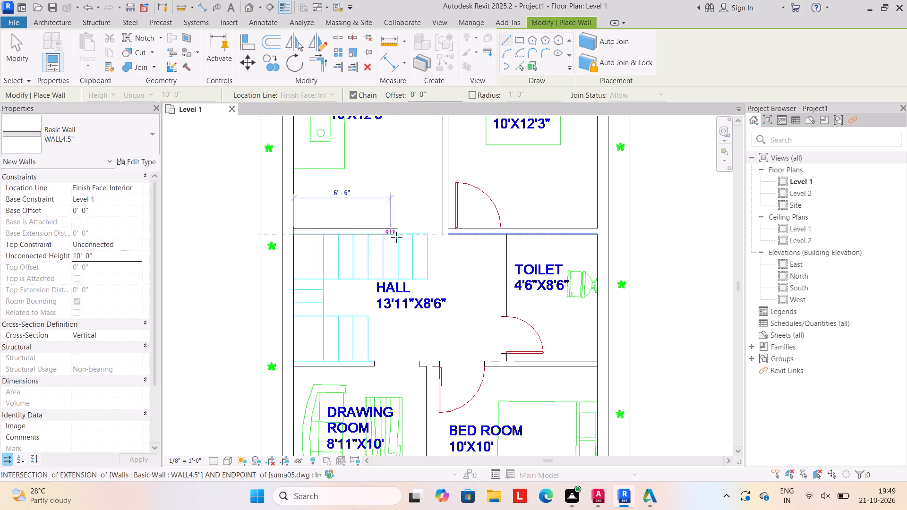
click(399, 237)
key(Escape)
click(499, 235)
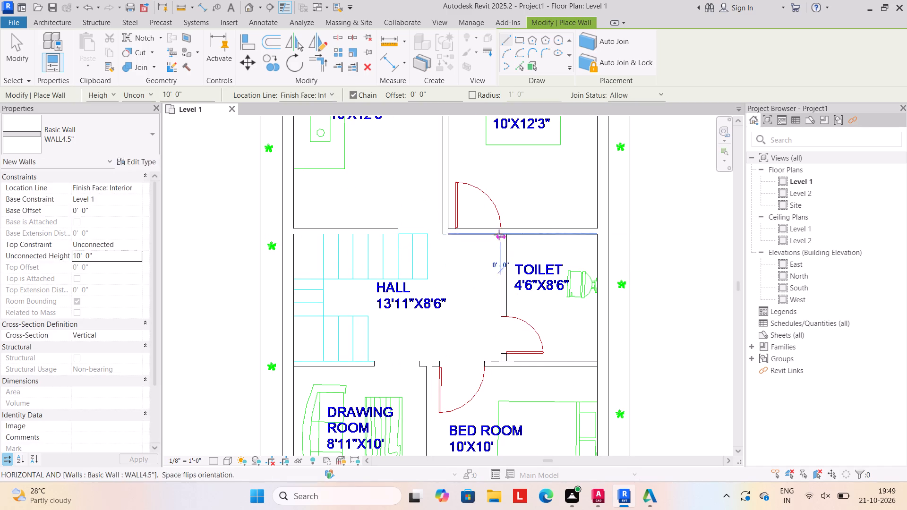
click(504, 358)
key(Escape)
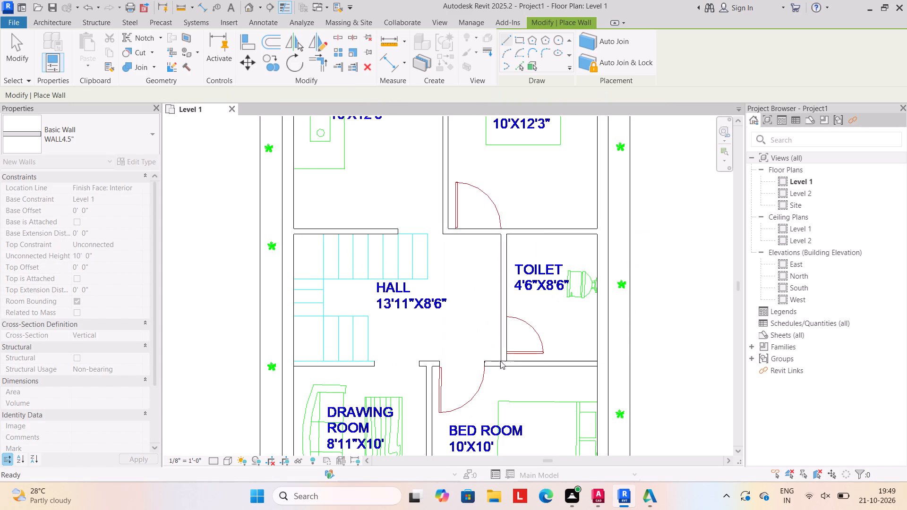
Draw a WALL4.5" partition across the full house width below the hall and toilet, and another between the drawing room and 10'x10' bedroom.
click(297, 368)
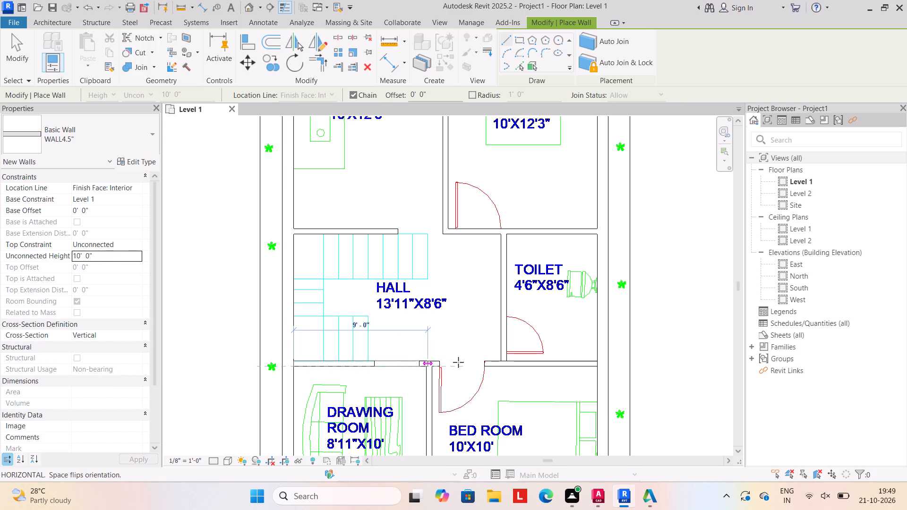
click(597, 363)
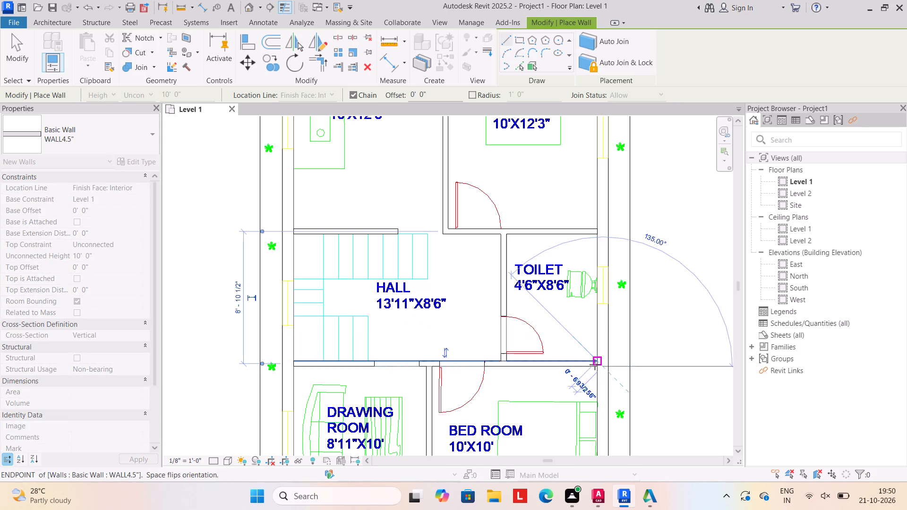
key(Escape)
scroll(534, 390, down, 2)
middle_drag(524, 390, 490, 276)
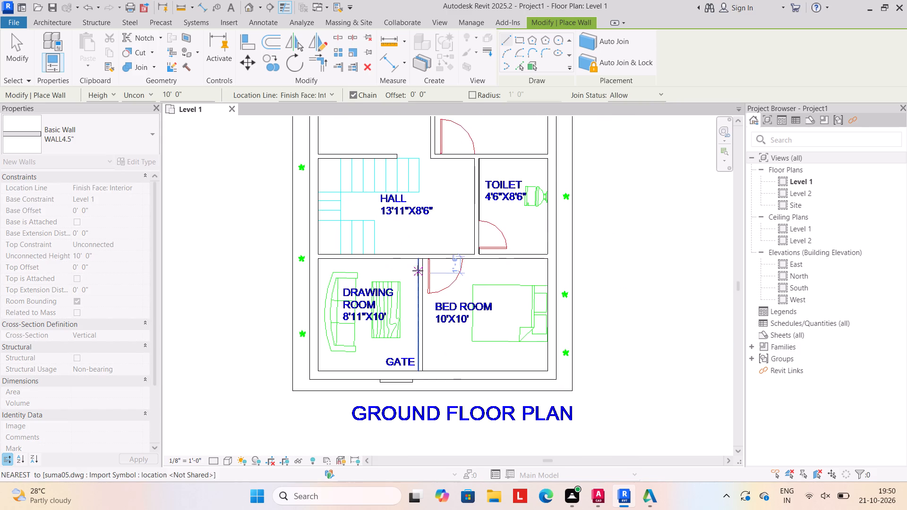
drag(417, 258, 419, 263)
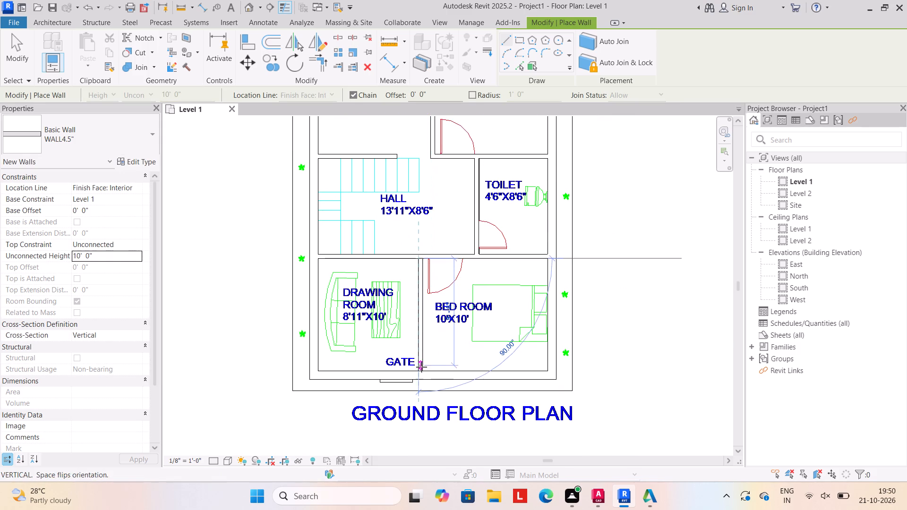
click(418, 371)
key(Escape)
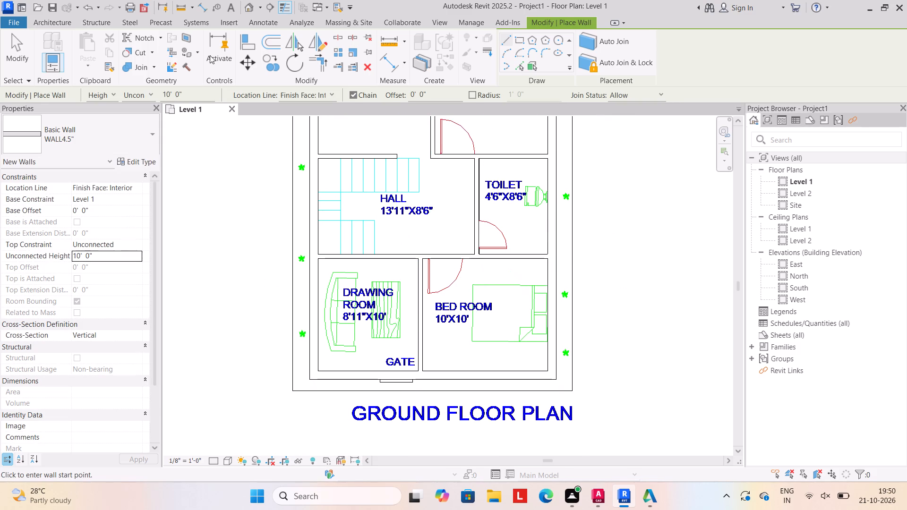
Open the default 3D view of the walls, set its visual style to Shaded, and end wall placement.
click(261, 3)
click(255, 19)
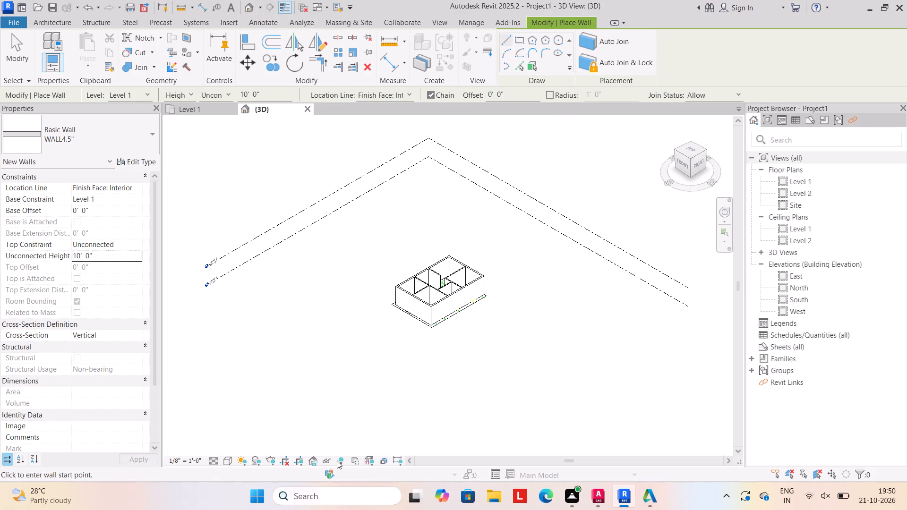
click(228, 466)
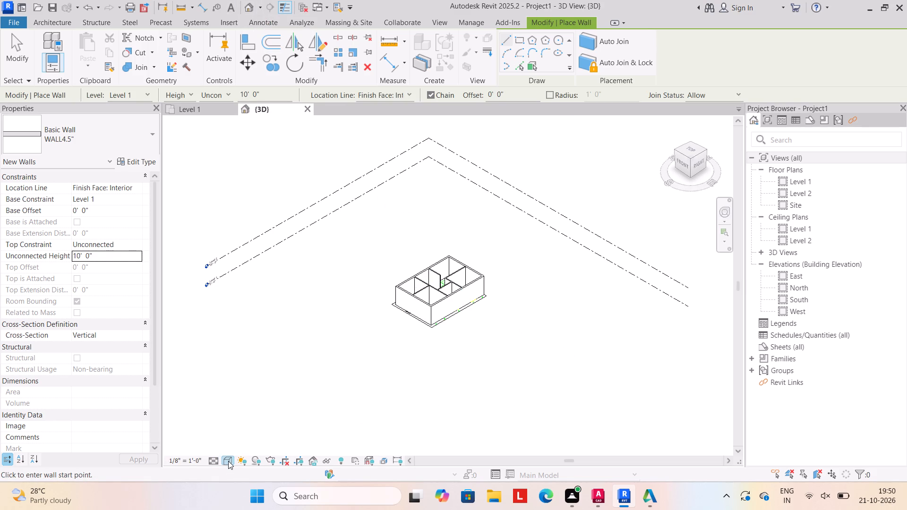
click(228, 461)
click(250, 413)
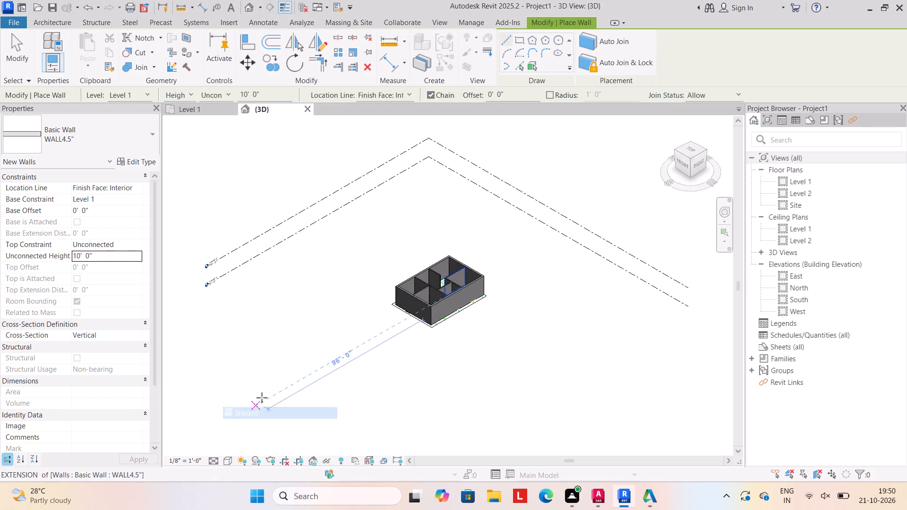
key(Escape)
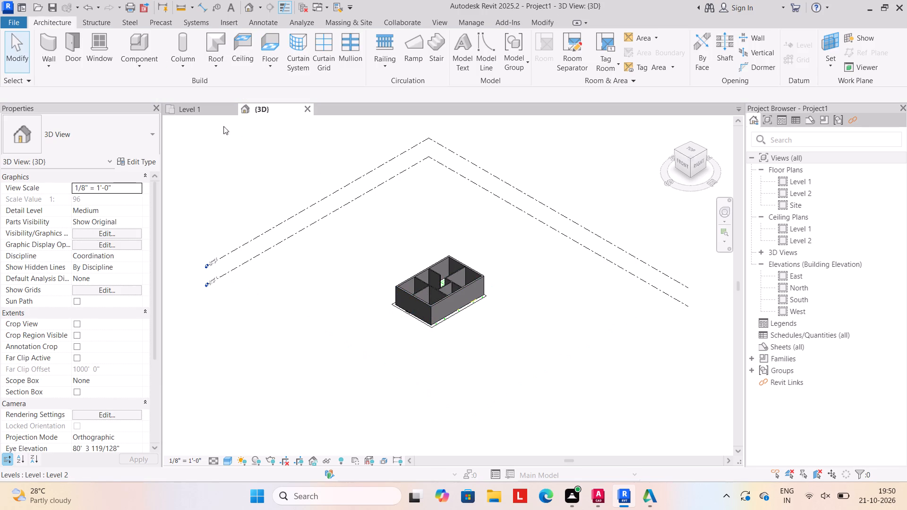
Return to the Level 1 plan and place a Single-Flush 30" x 80" door at the toilet's linked-plan door swing.
click(185, 112)
scroll(368, 305, down, 6)
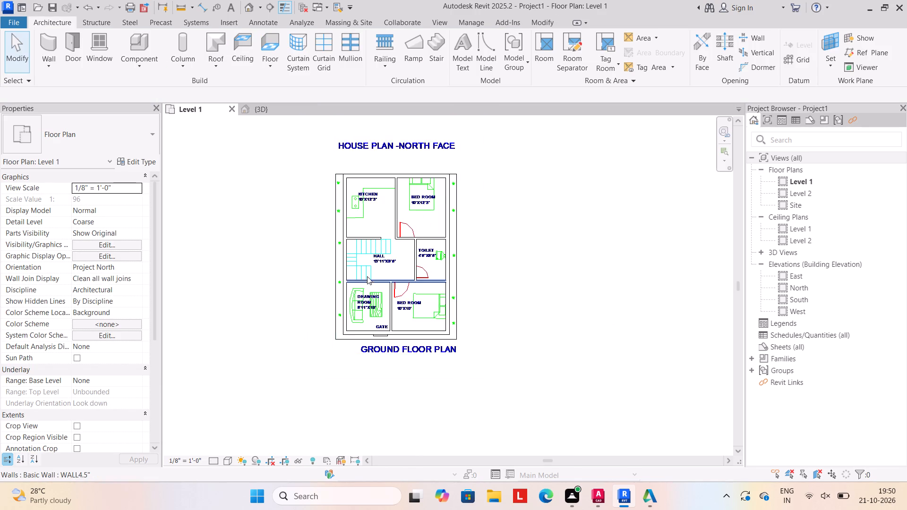
scroll(367, 276, up, 1)
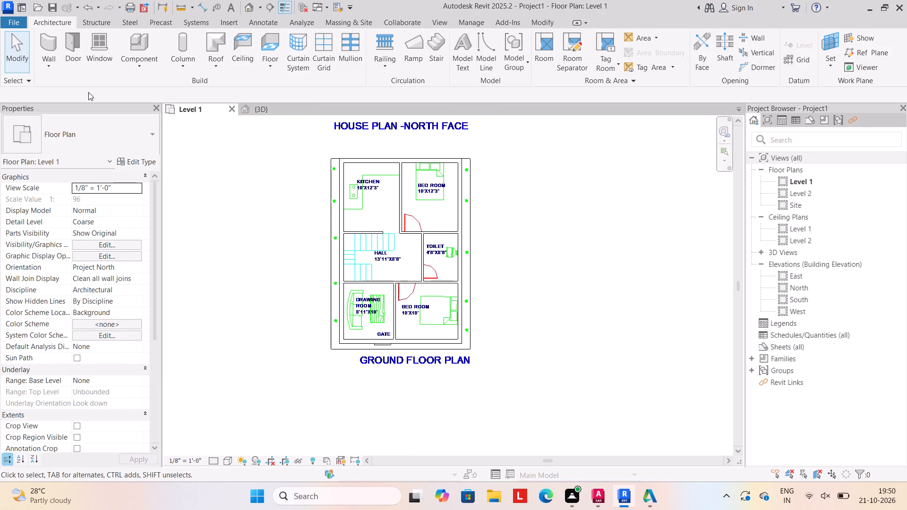
click(77, 60)
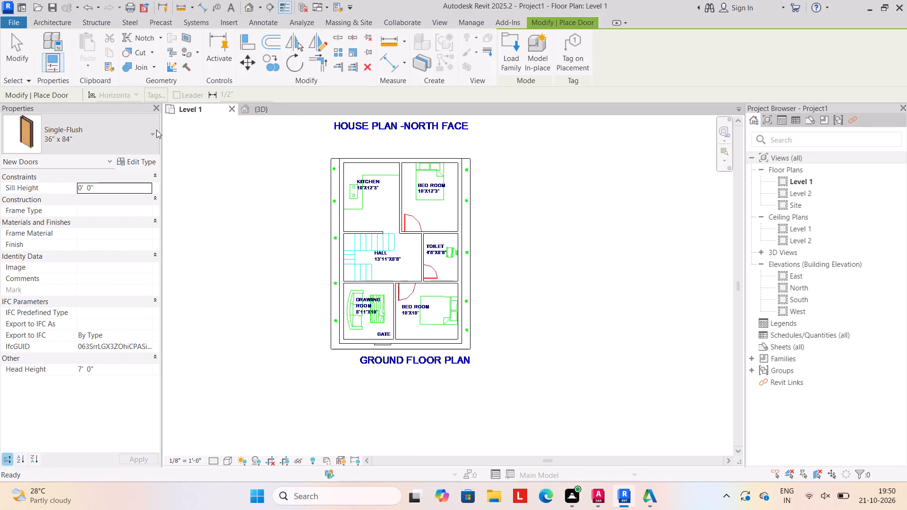
click(158, 132)
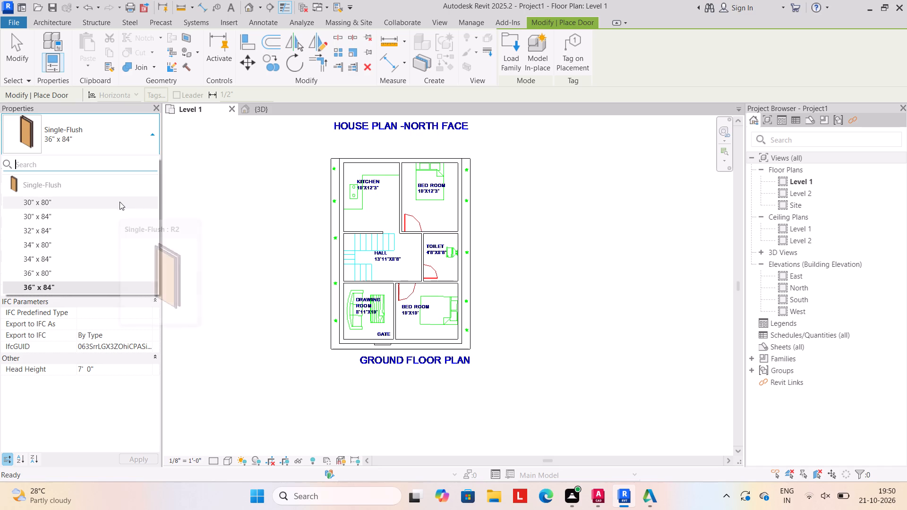
click(120, 201)
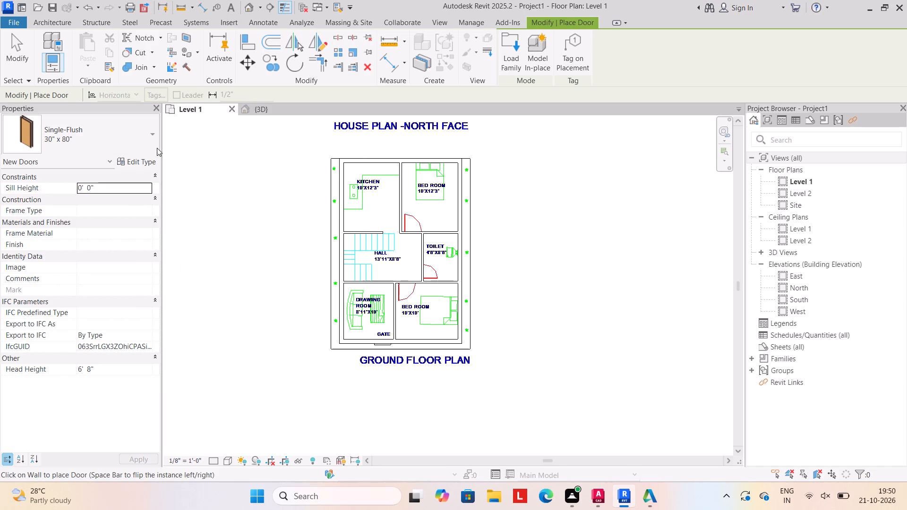
click(426, 272)
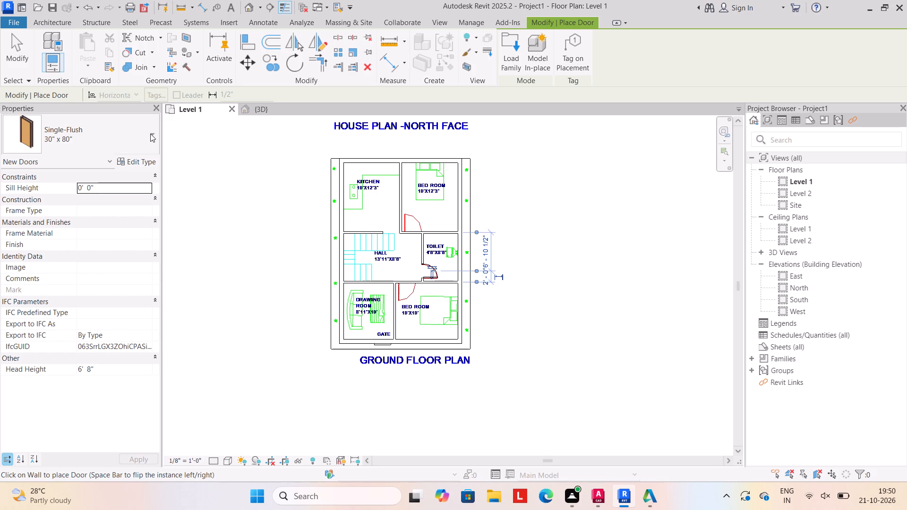
Place Single-Flush 36" x 84" doors at the rear bedroom, the 10'x10' bedroom and the gate, matching the plan's bedroom swings.
click(150, 134)
click(88, 288)
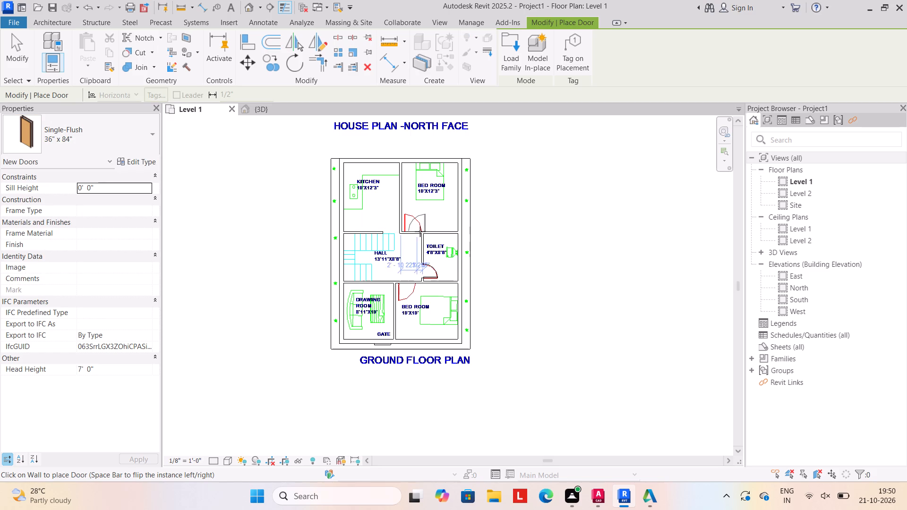
key(space)
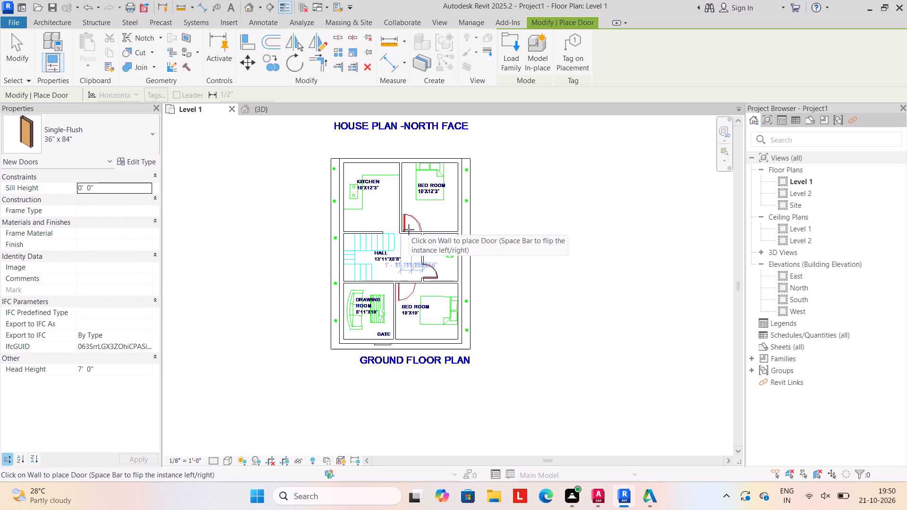
click(412, 229)
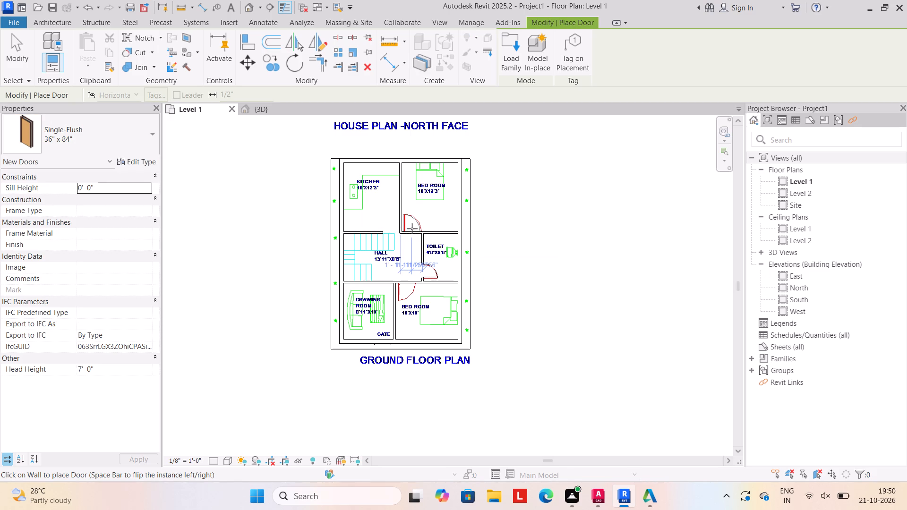
key(space)
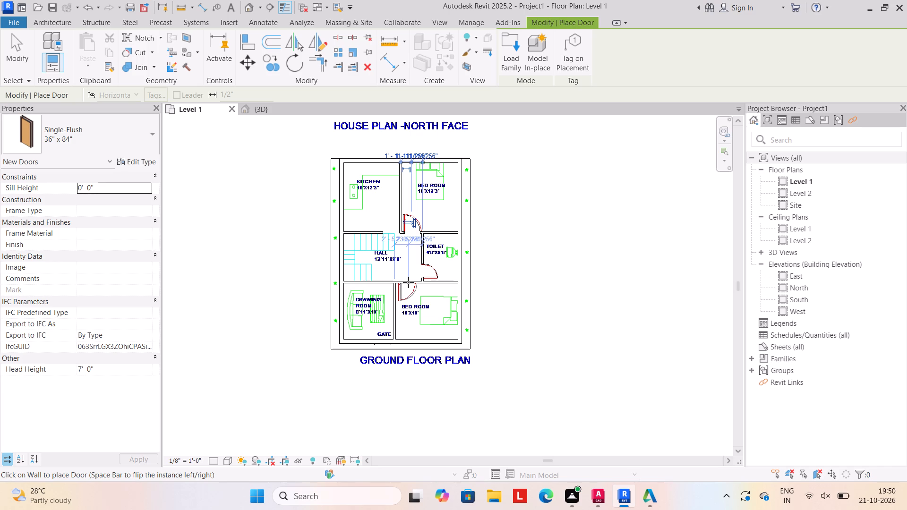
click(408, 282)
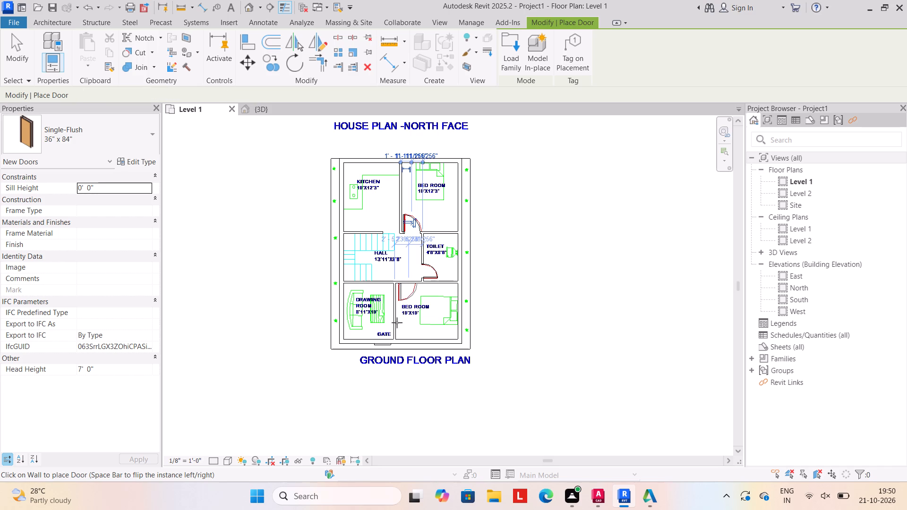
key(space)
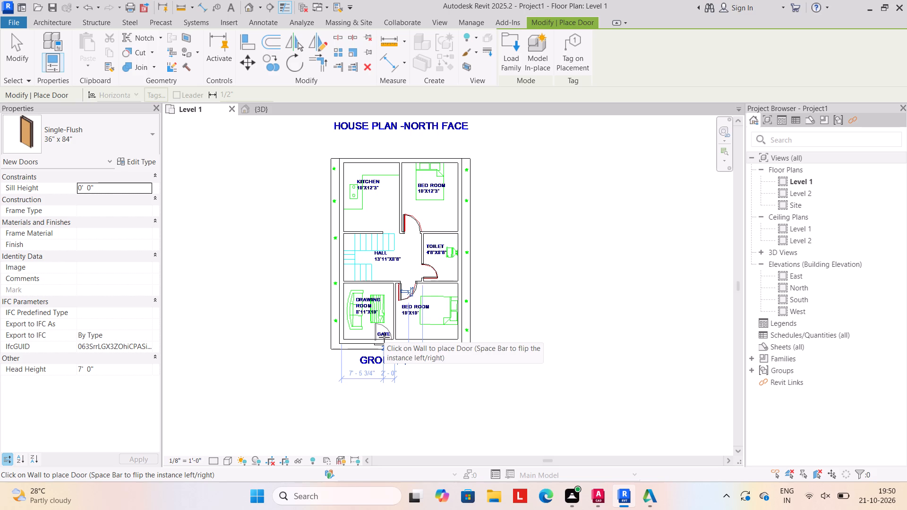
click(384, 337)
key(Escape)
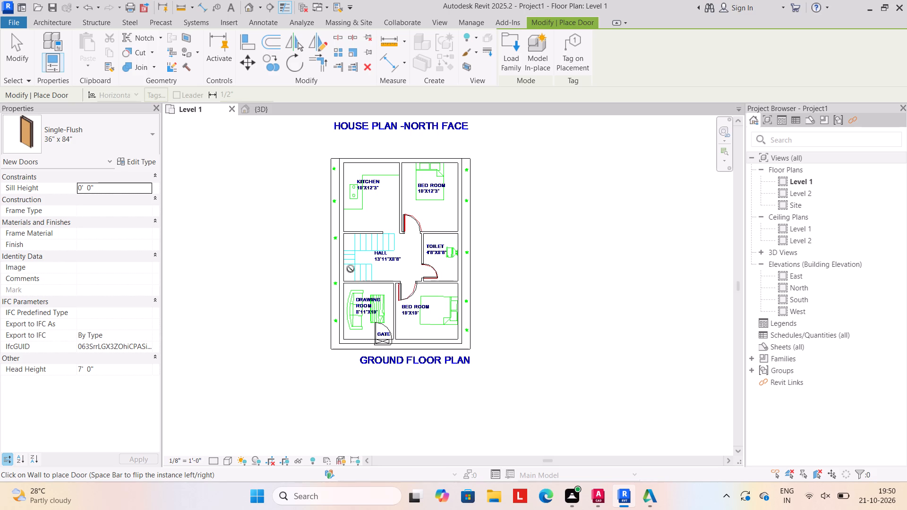
key(Escape)
Place a Fixed 16" x 24" window in the toilet's exterior wall.
click(101, 51)
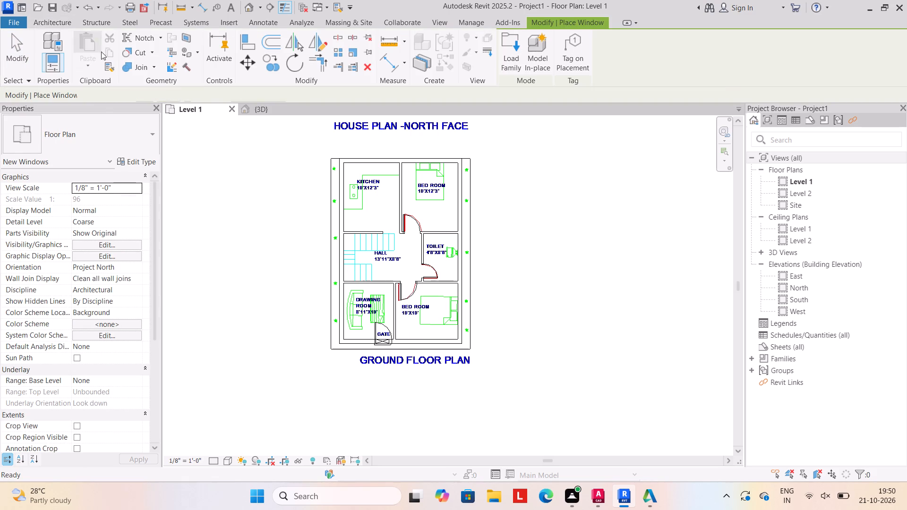
click(148, 137)
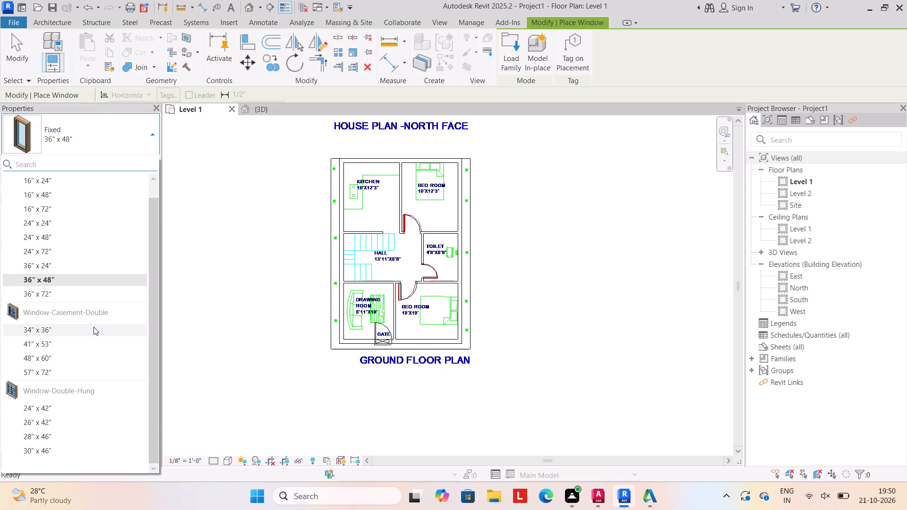
scroll(68, 204, up, 5)
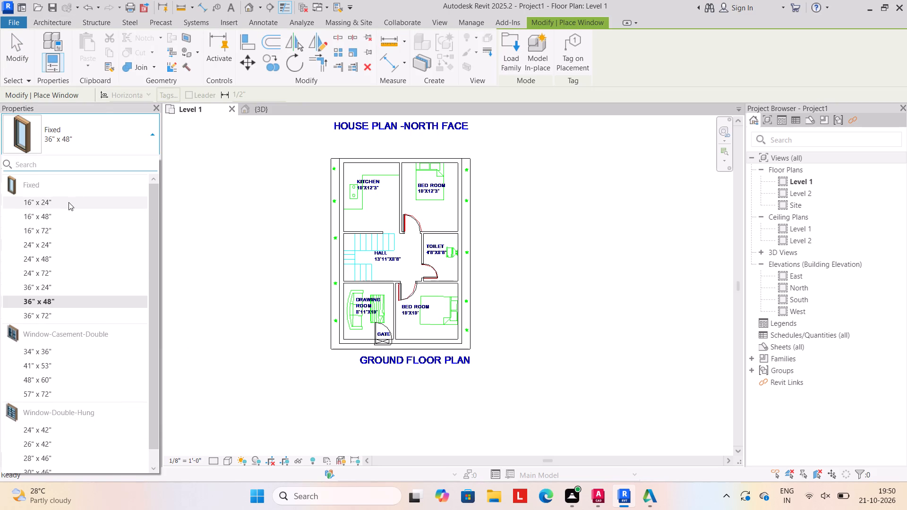
click(68, 202)
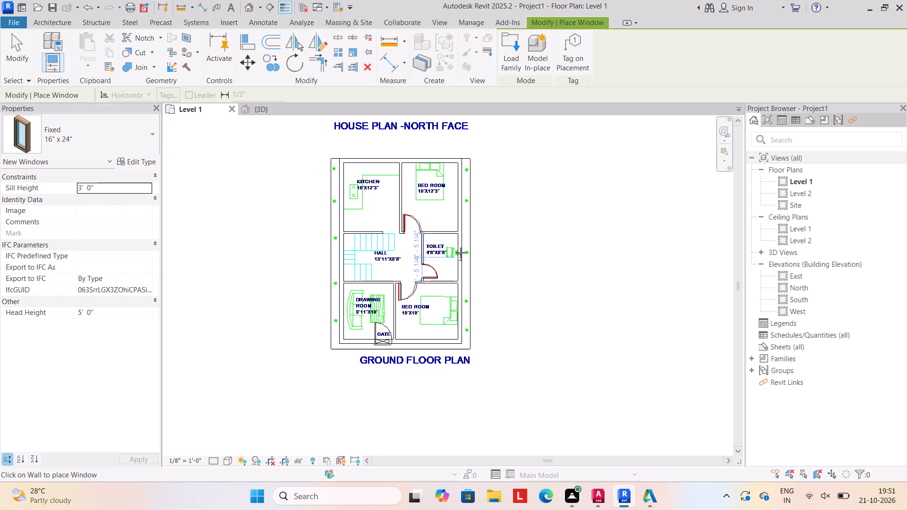
click(461, 249)
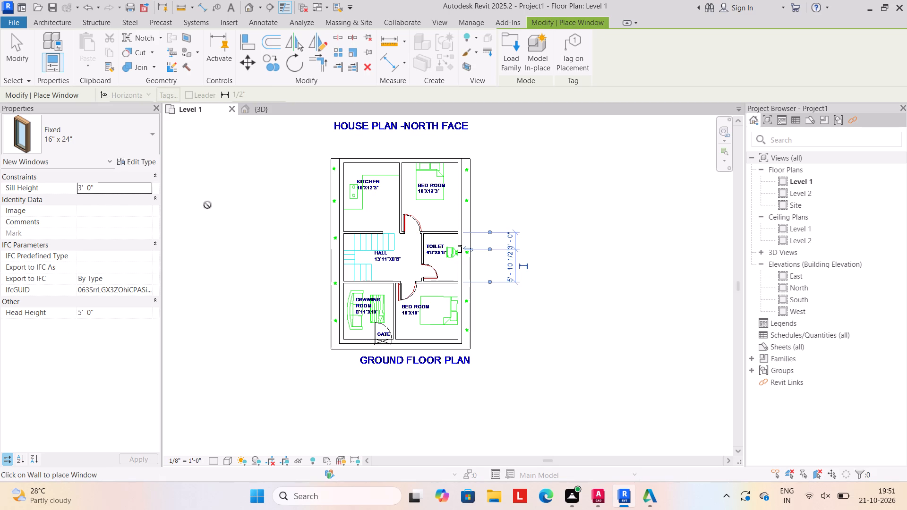
Place Window-Casement-Double 34" x 36" windows in the exterior walls of the kitchen, rear bedroom, drawing room, 10'x10' bedroom and hall.
click(148, 127)
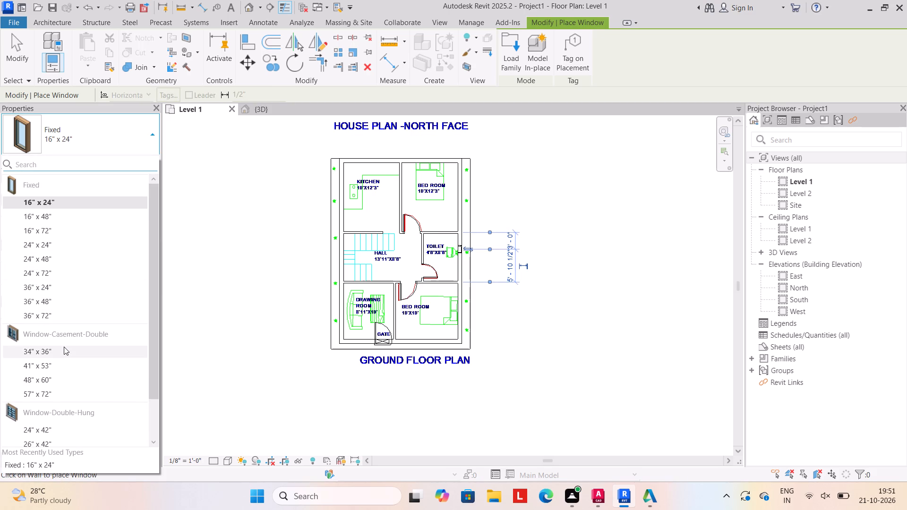
click(63, 350)
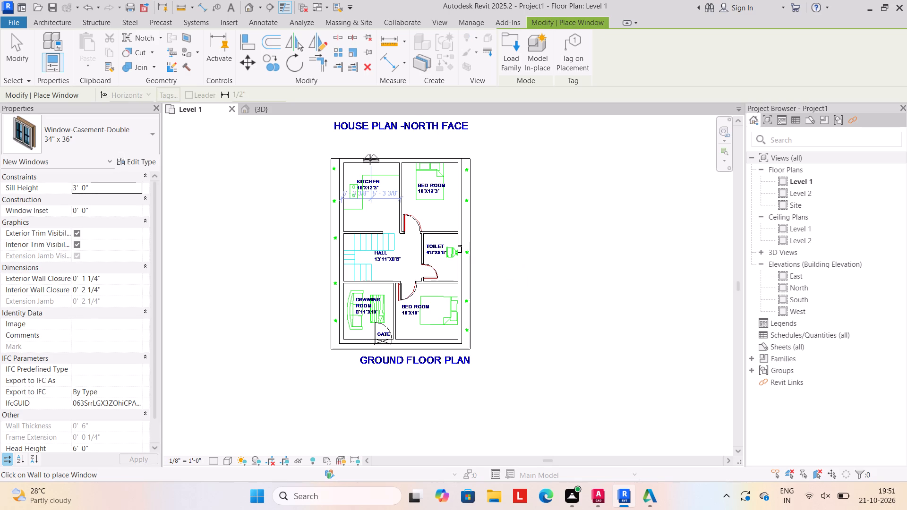
click(370, 159)
click(431, 157)
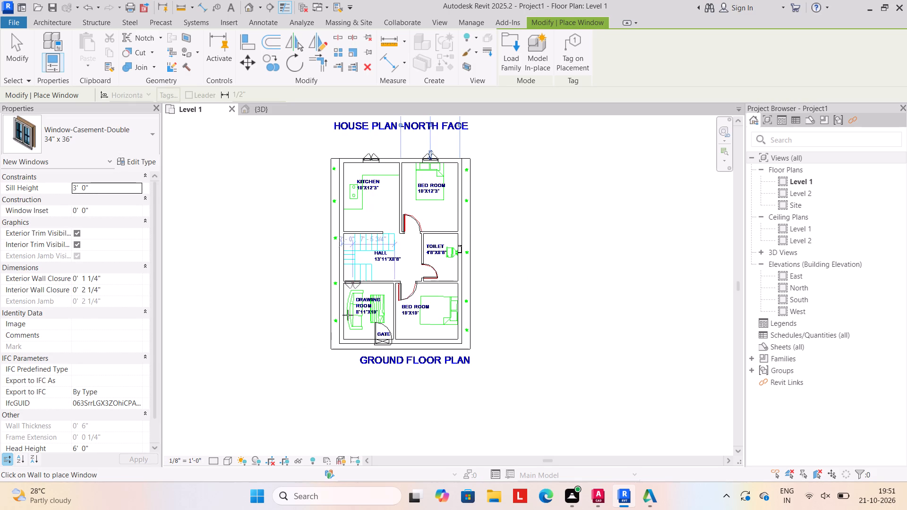
click(337, 313)
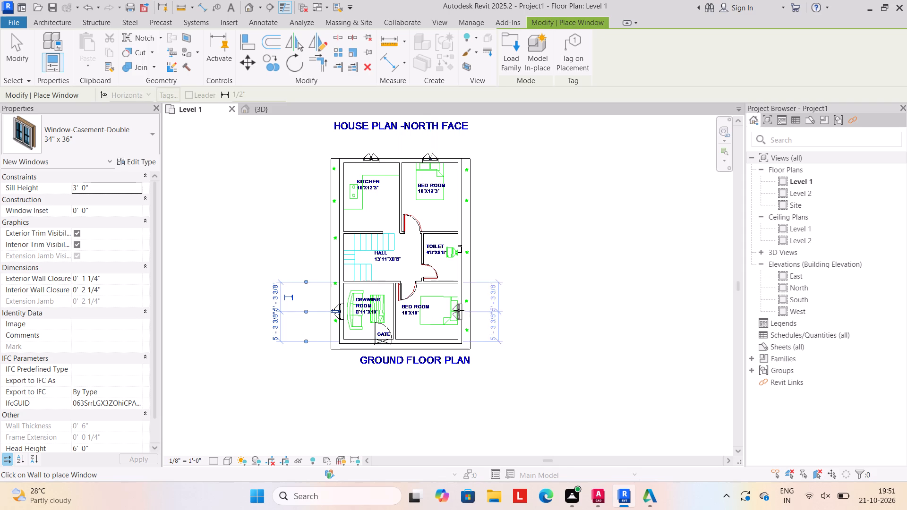
click(462, 310)
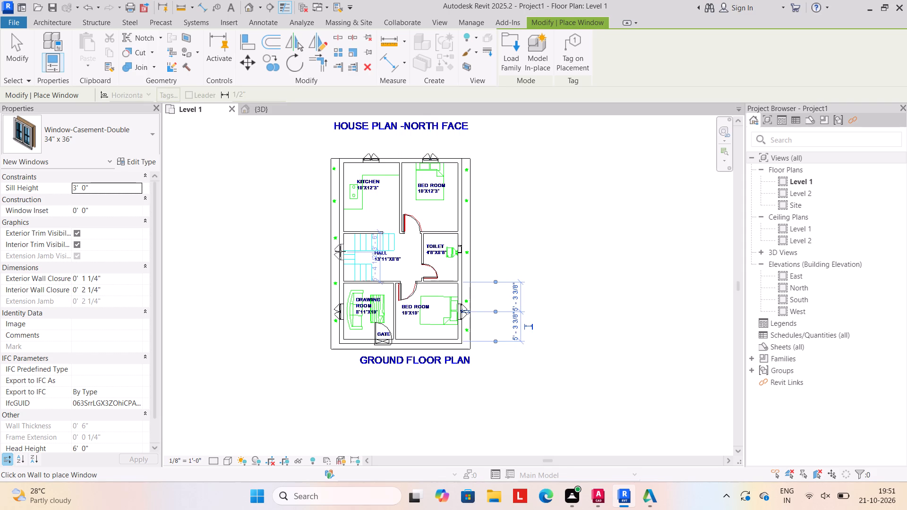
click(340, 251)
key(Escape)
key(Escape)
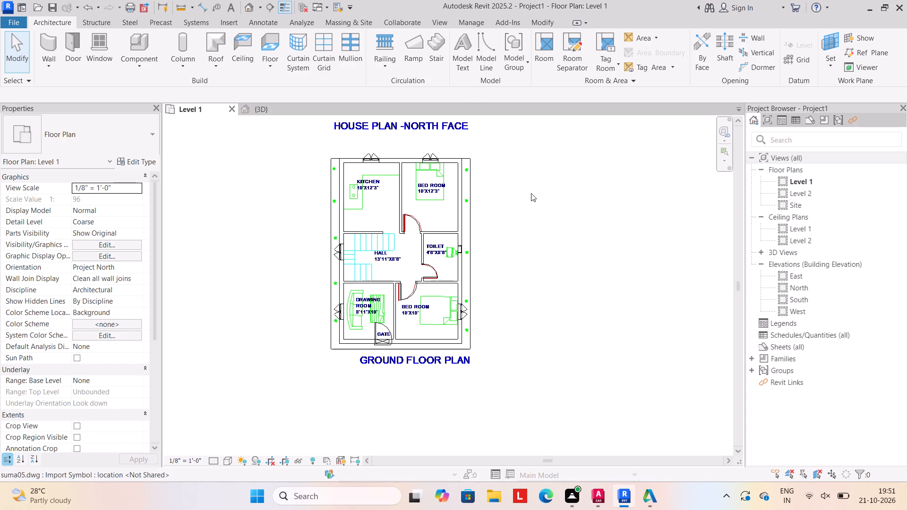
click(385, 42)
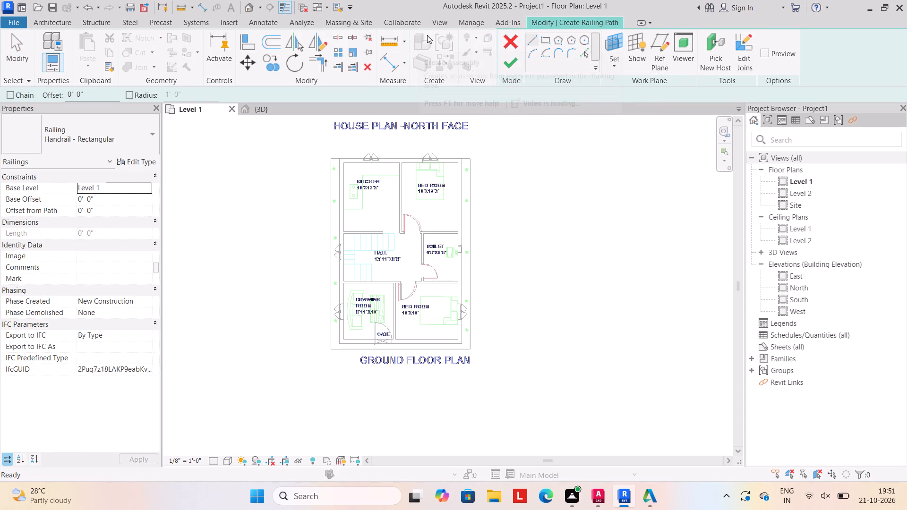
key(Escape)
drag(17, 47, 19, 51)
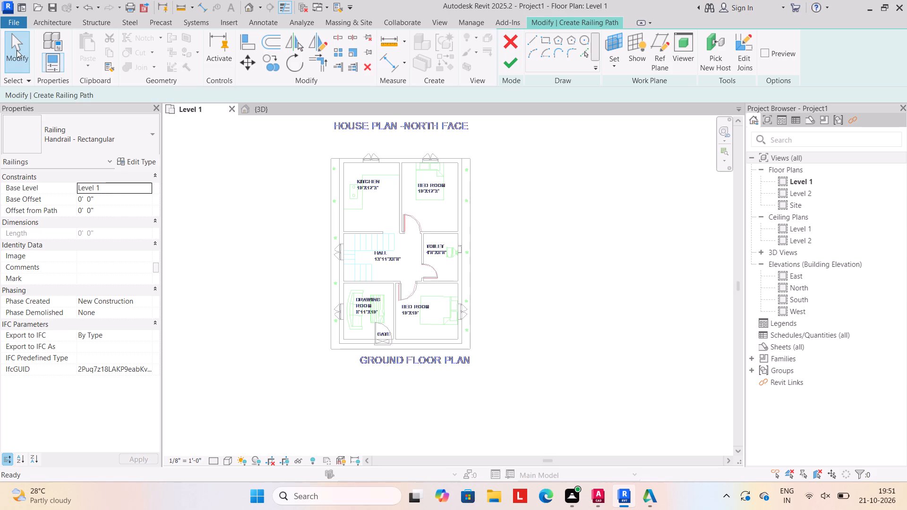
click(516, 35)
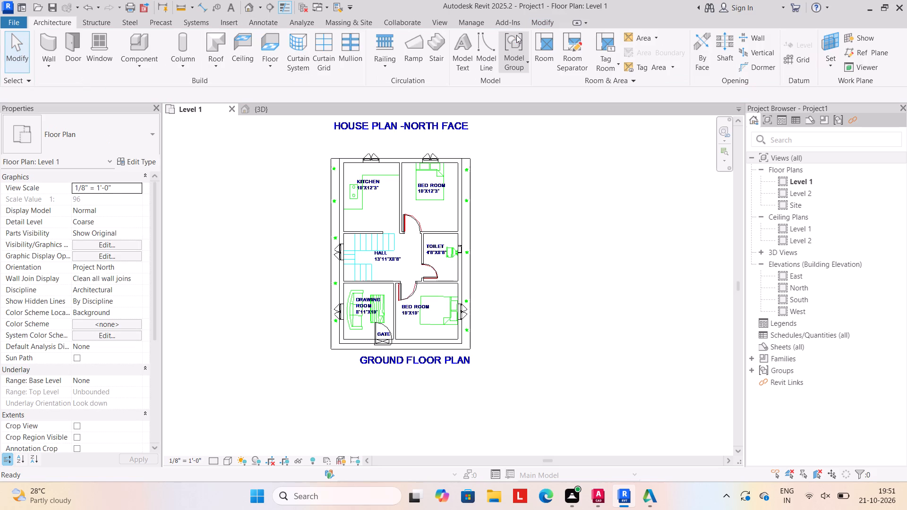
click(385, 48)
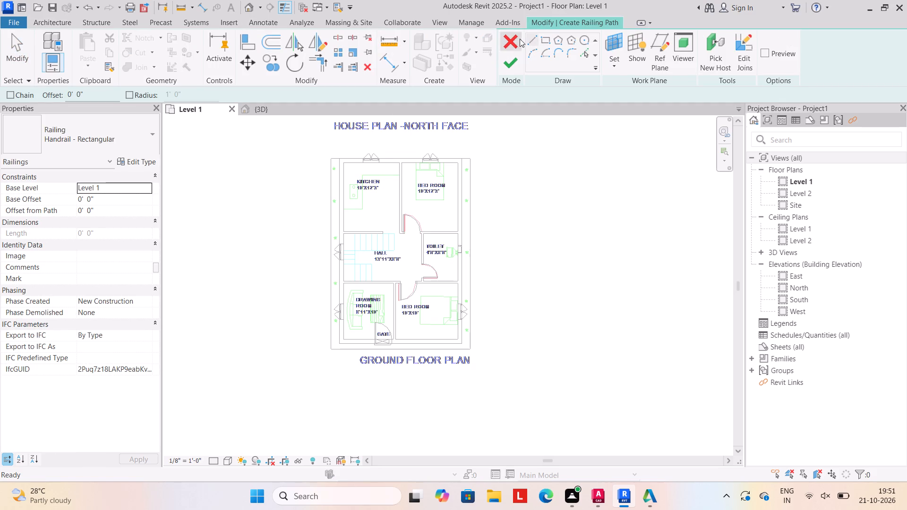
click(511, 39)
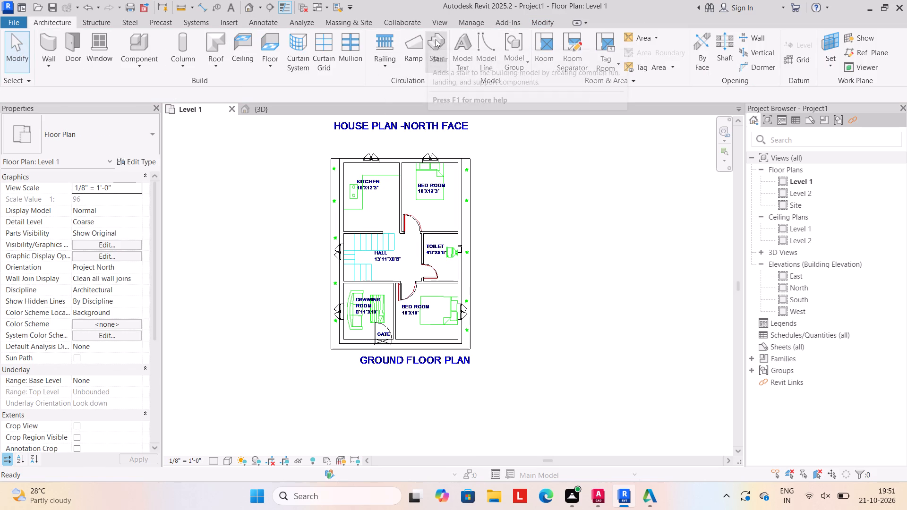
Create a U-shaped winder stair with a 3' 0" run width over the hall's linked-plan stair, its open end facing the toilet.
click(436, 40)
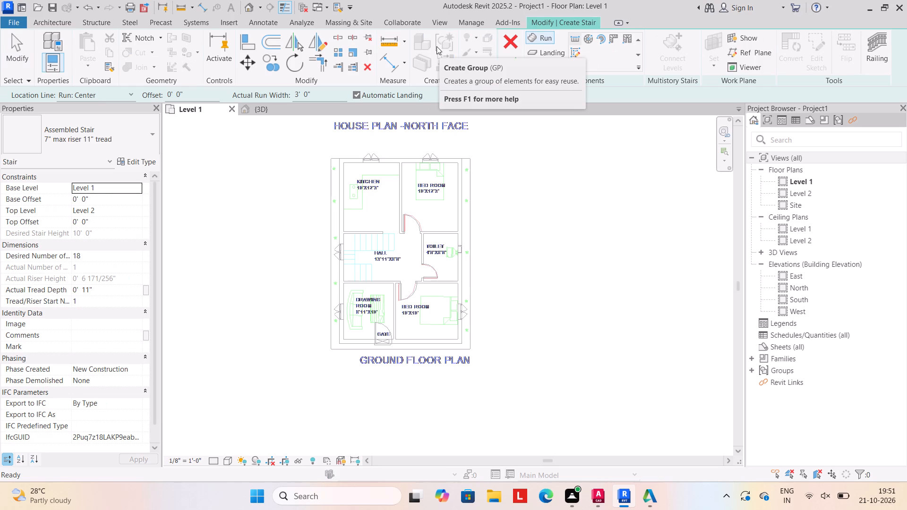
click(627, 34)
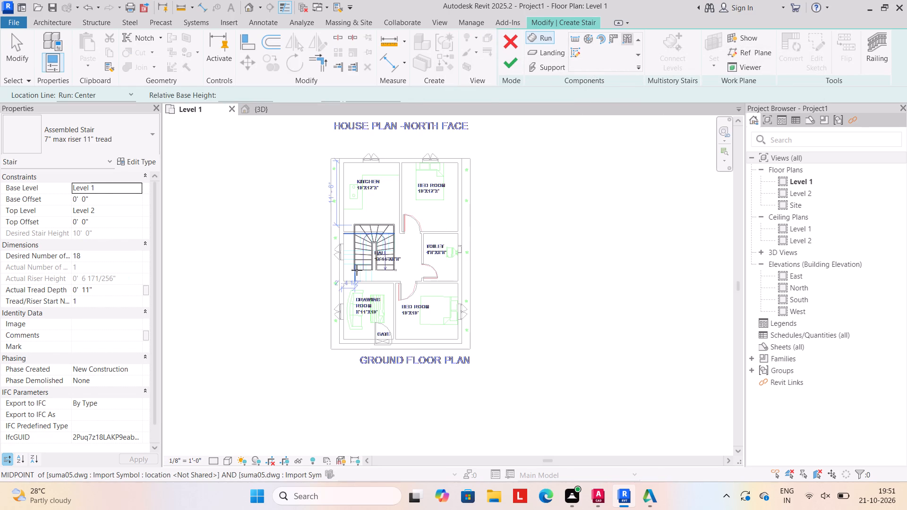
key(space)
key(space)
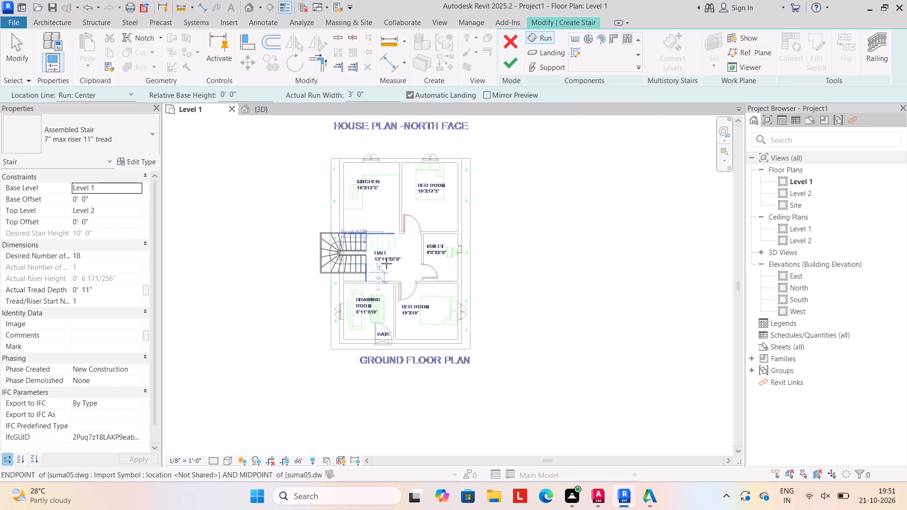
scroll(399, 262, up, 6)
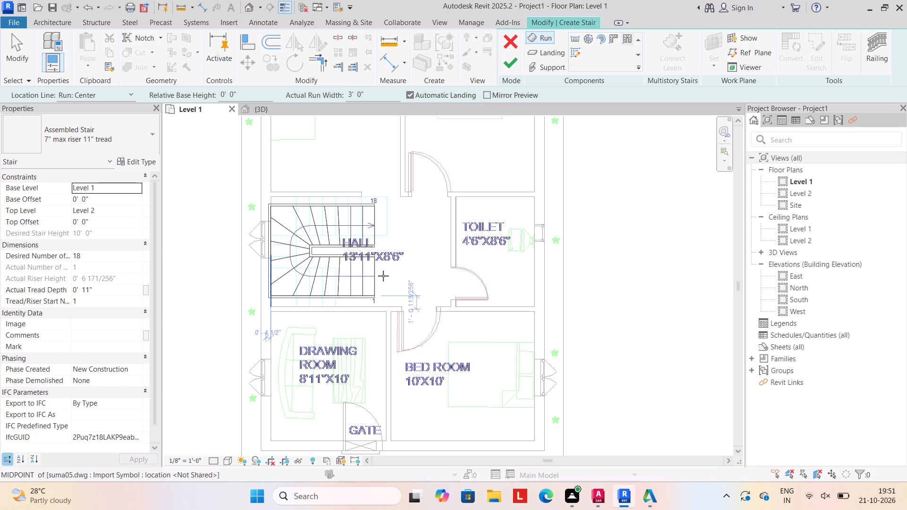
click(389, 275)
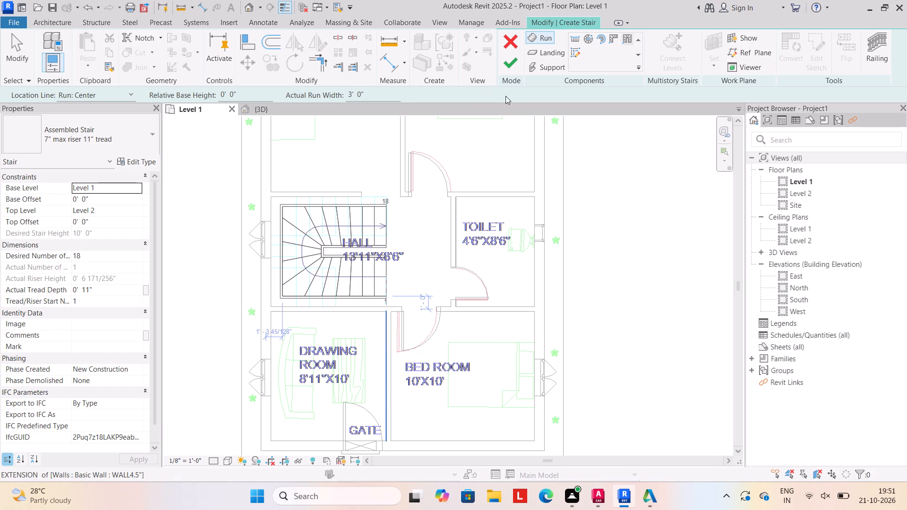
click(512, 62)
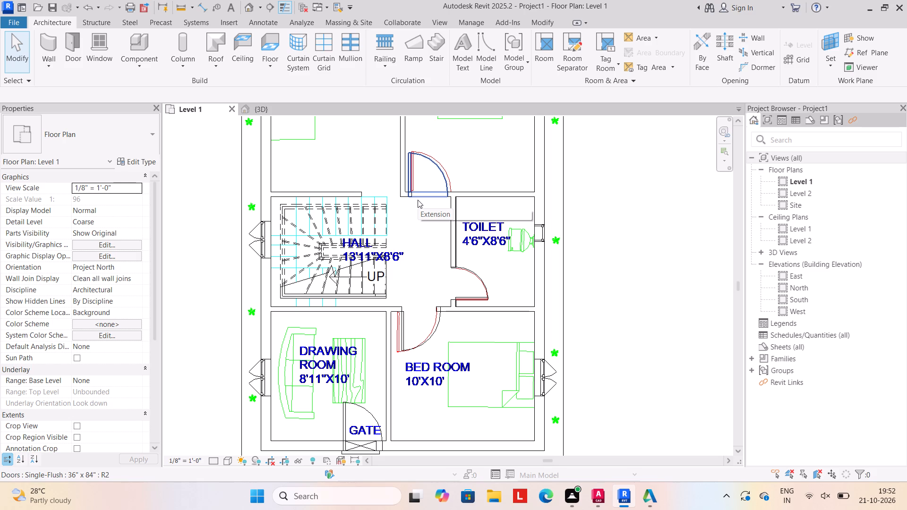
Edit the hall stair, nudging its winder run about 4" towards the exterior window wall, and finish the edit.
click(322, 238)
click(516, 66)
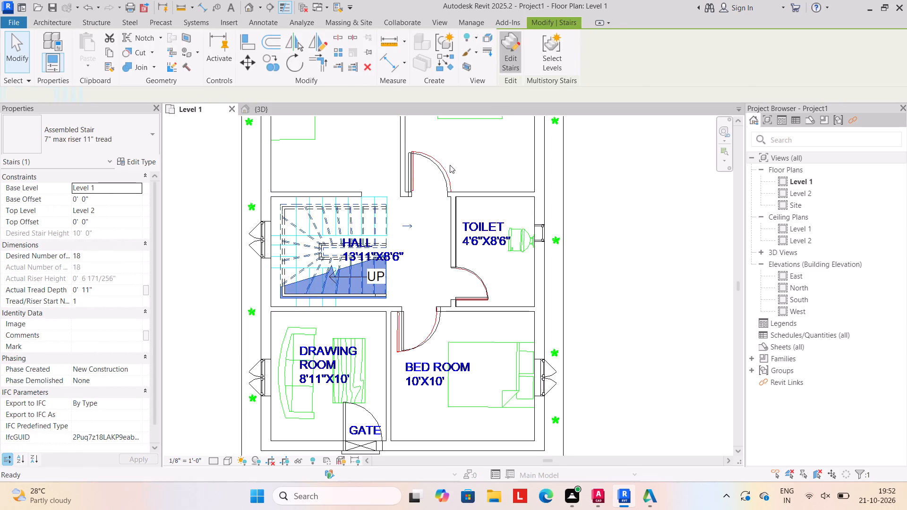
click(361, 233)
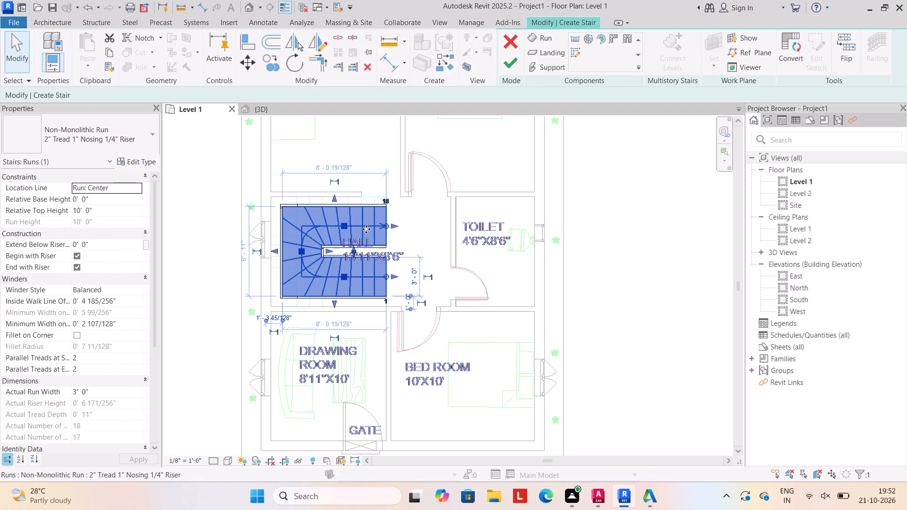
key(Left)
key(Left)
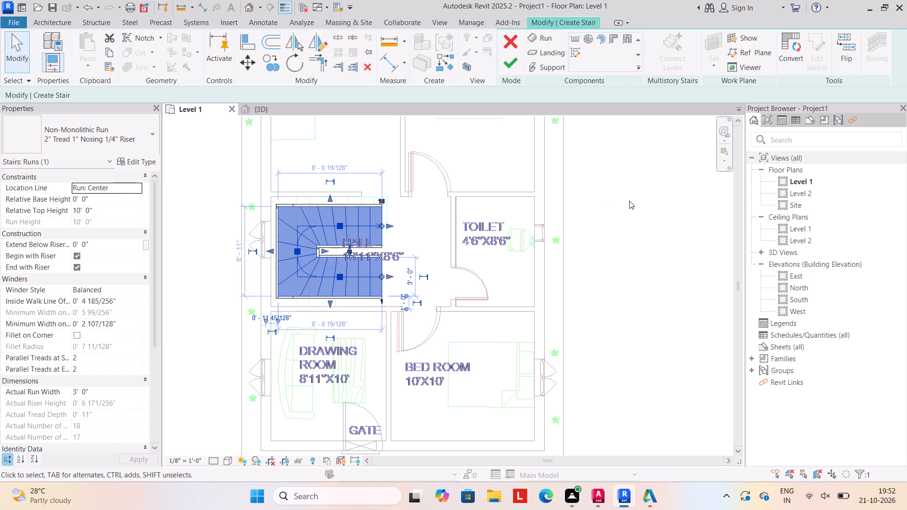
click(629, 201)
click(517, 62)
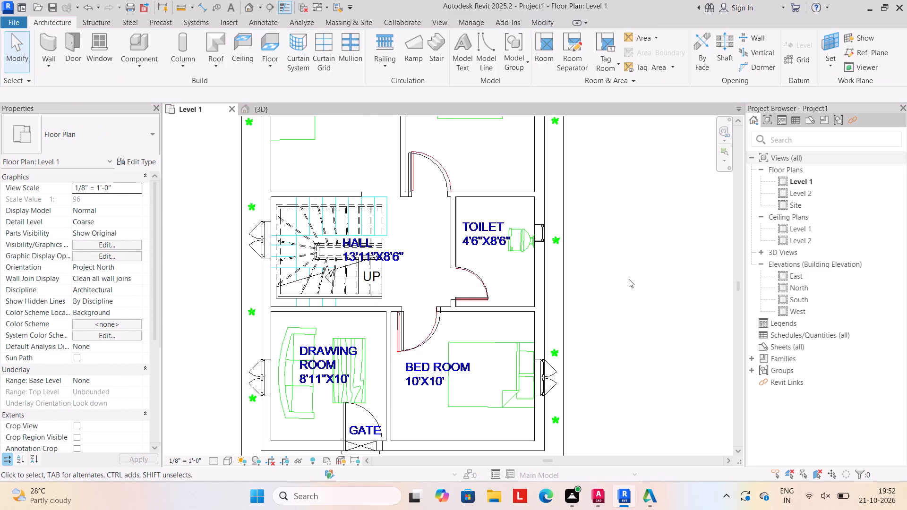
In the 3D view, set the sill height of the toilet's Fixed 16" x 24" window to 7'.
scroll(630, 288, down, 3)
middle_drag(630, 288, 575, 284)
scroll(575, 284, down, 1)
middle_drag(576, 284, 570, 284)
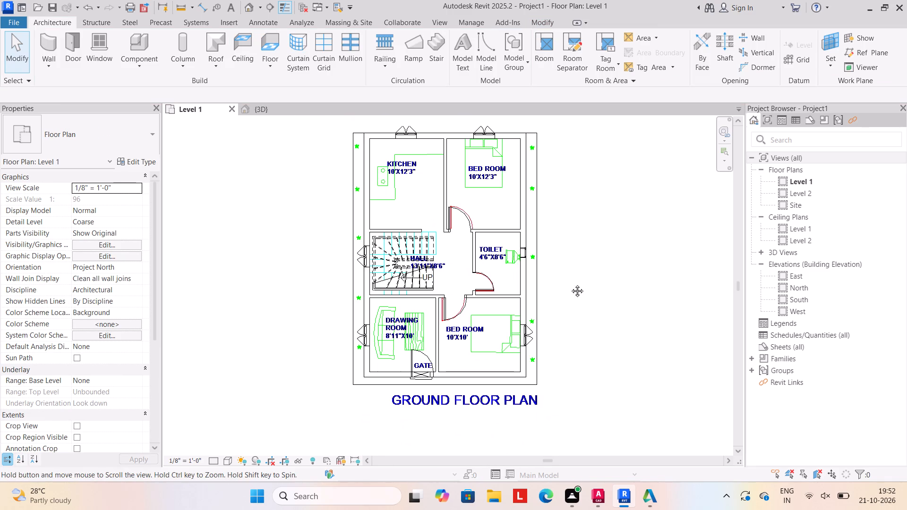
middle_drag(570, 284, 553, 288)
click(282, 112)
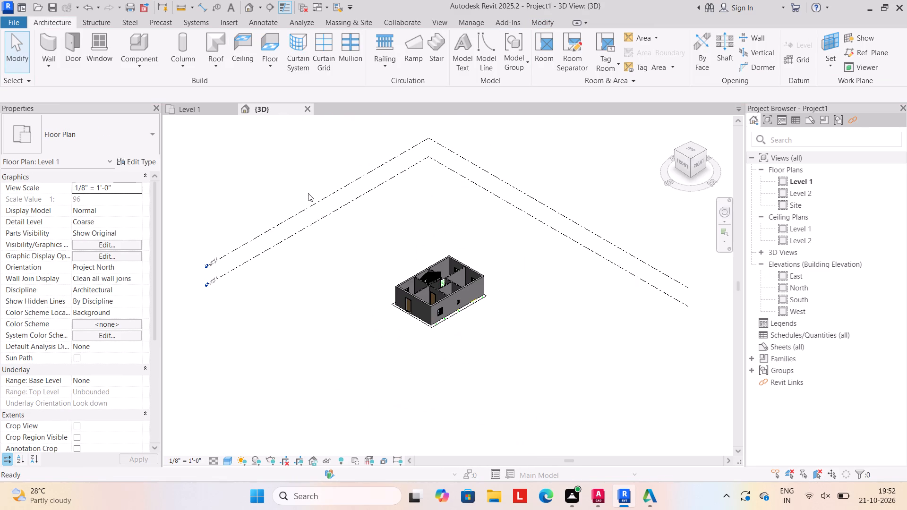
shift+middle_drag(387, 325, 470, 397)
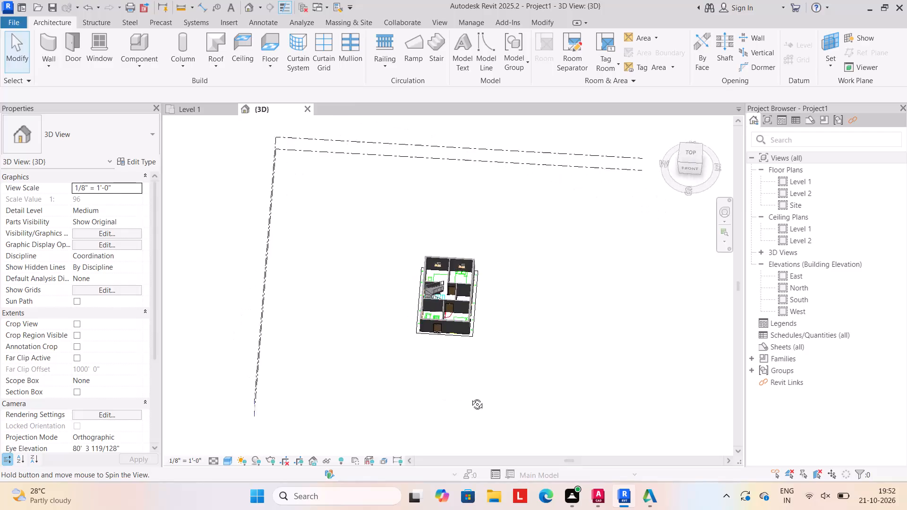
shift+middle_drag(470, 397, 506, 381)
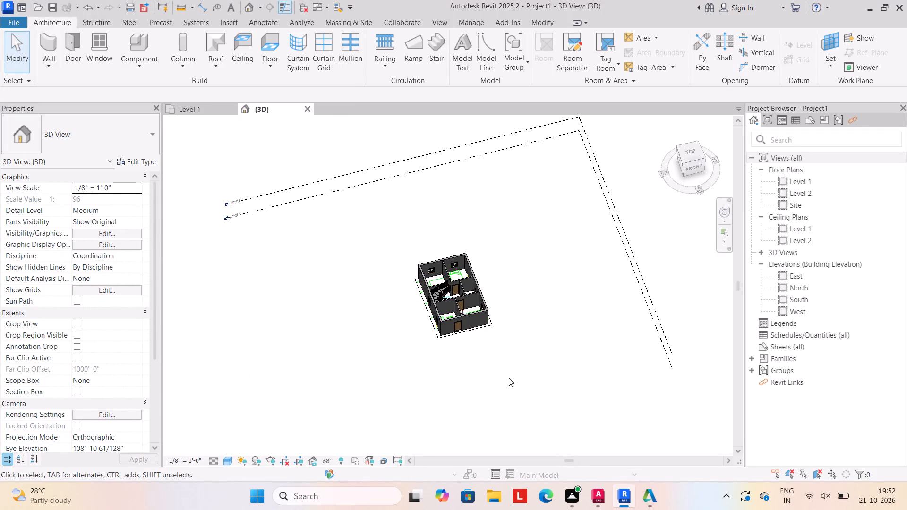
shift+middle_drag(477, 355, 411, 248)
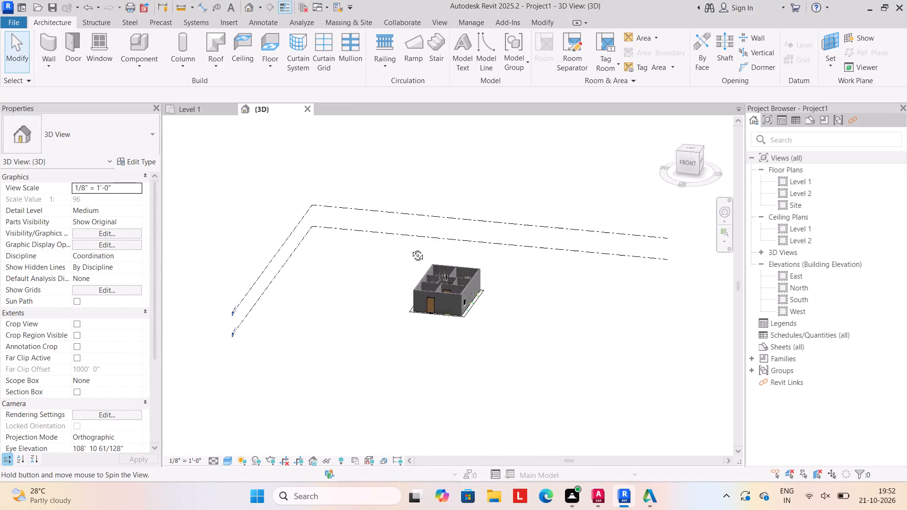
shift+middle_drag(411, 248, 267, 287)
scroll(442, 289, up, 6)
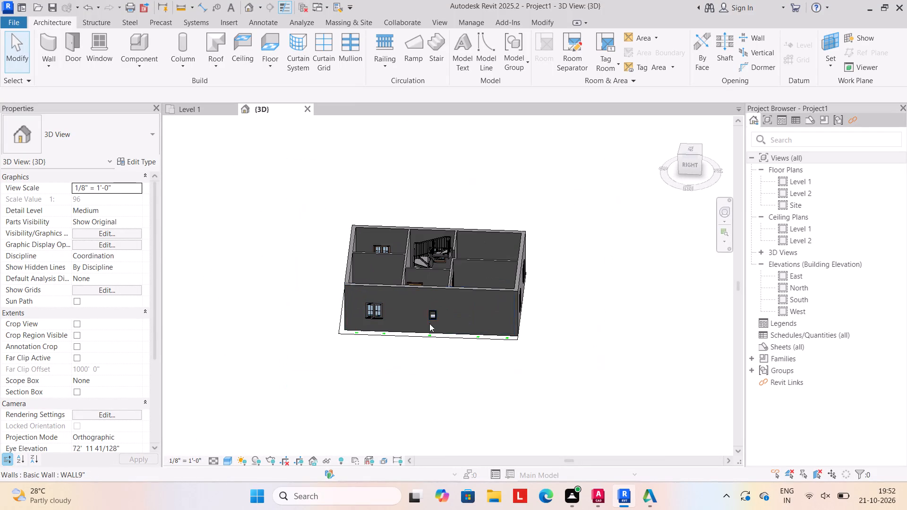
click(430, 313)
click(125, 203)
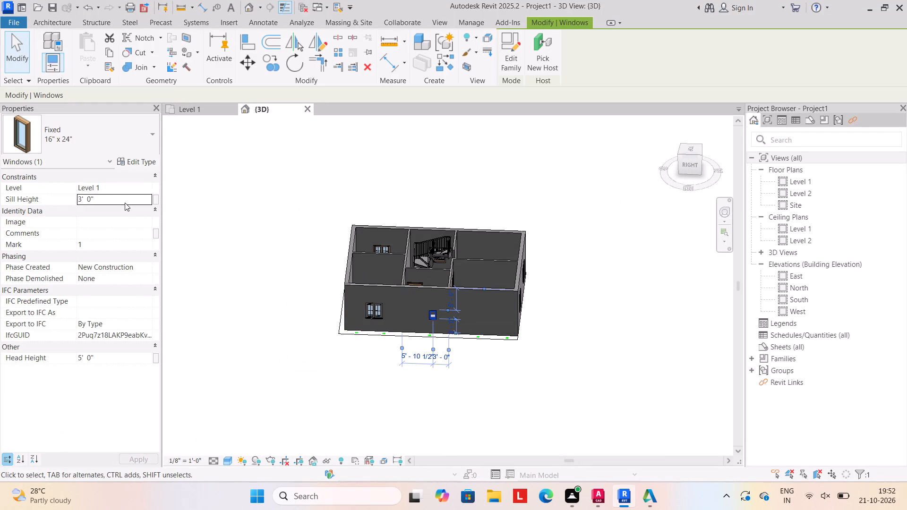
text(7')
key(Return)
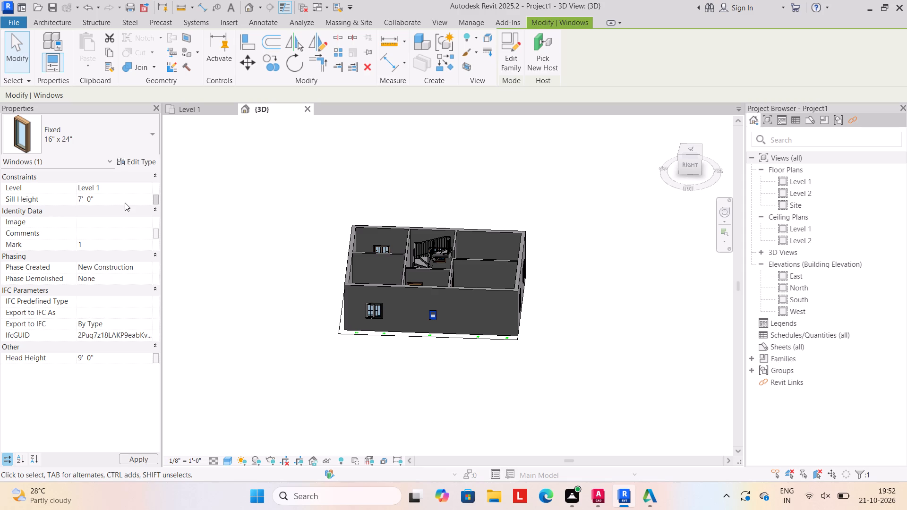
click(253, 254)
Return to the Level 1 floor plan.
shift+middle_drag(272, 359, 419, 382)
shift+middle_drag(402, 366, 449, 334)
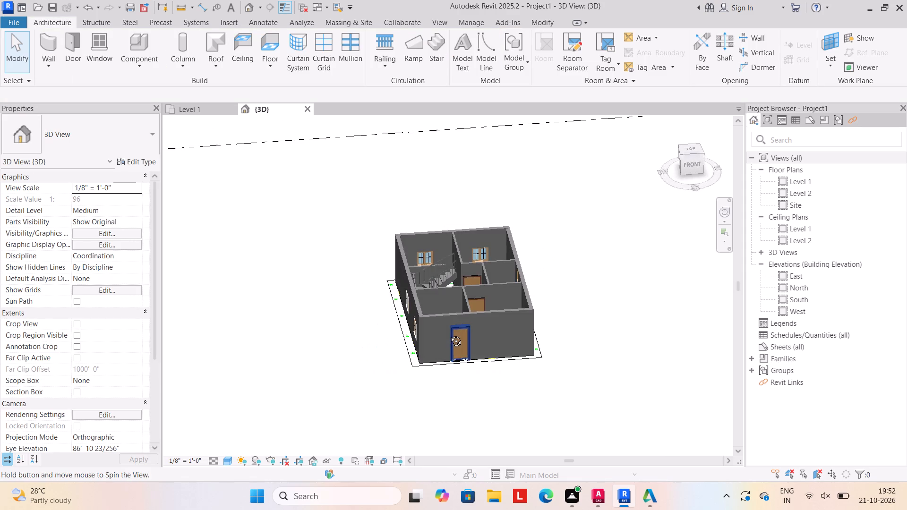
shift+middle_drag(449, 334, 443, 359)
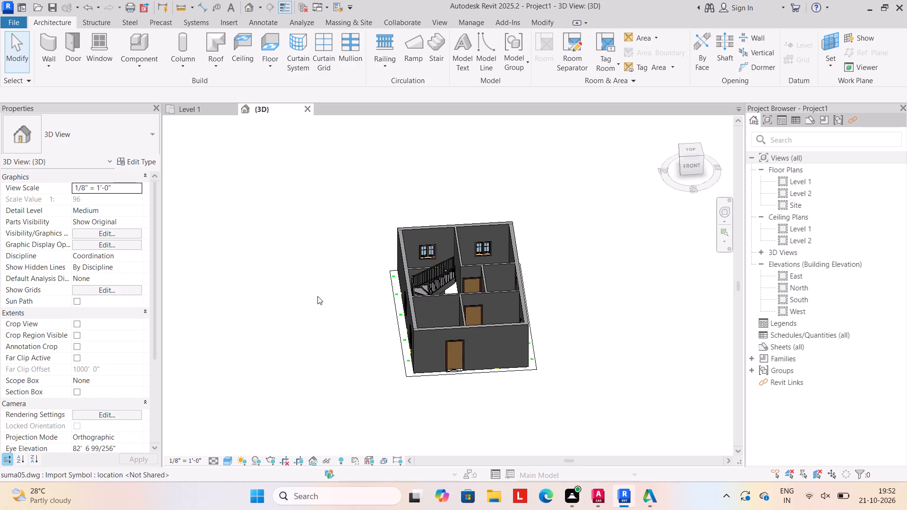
click(188, 110)
scroll(245, 226, down, 2)
middle_drag(246, 226, 268, 226)
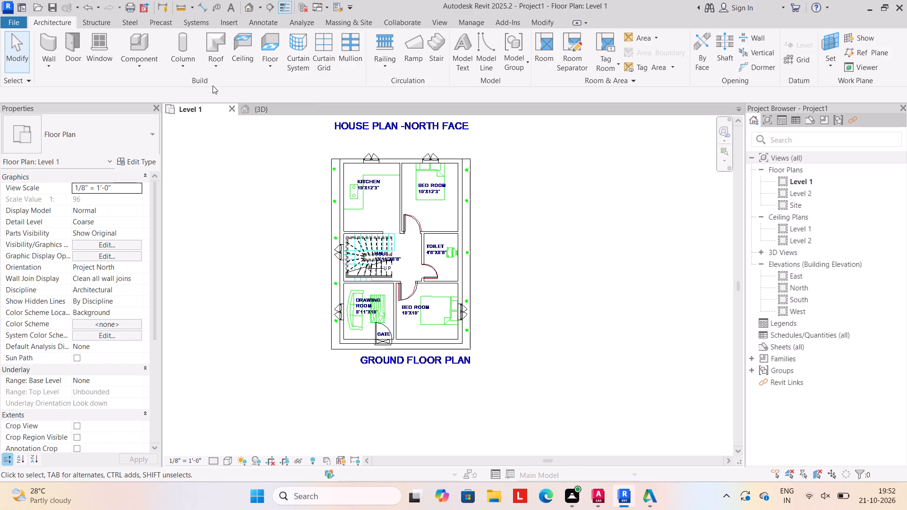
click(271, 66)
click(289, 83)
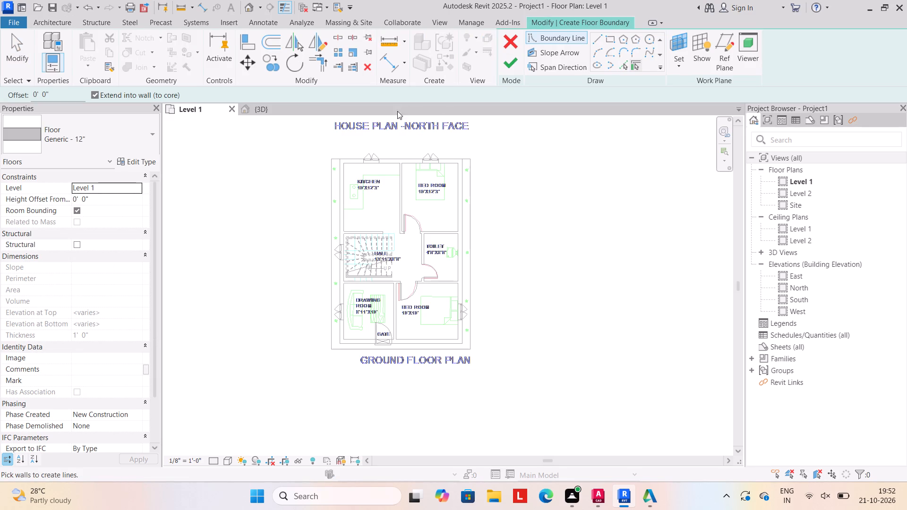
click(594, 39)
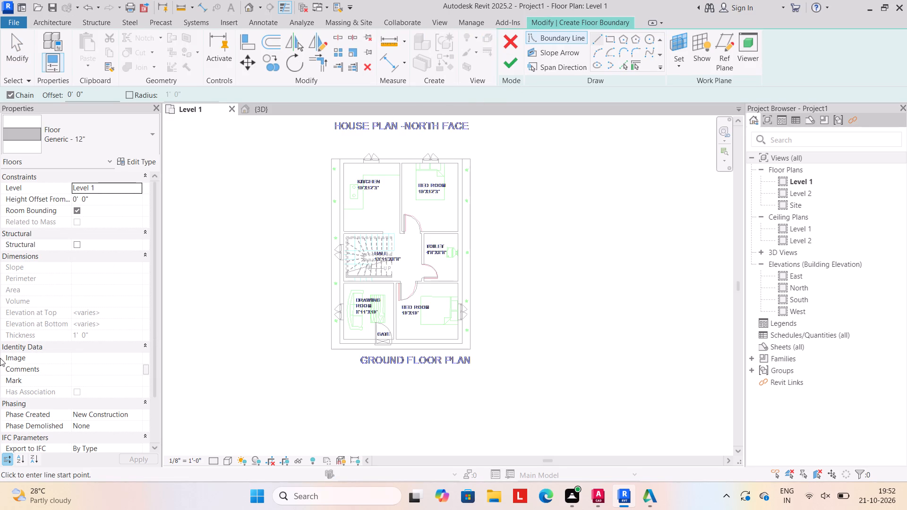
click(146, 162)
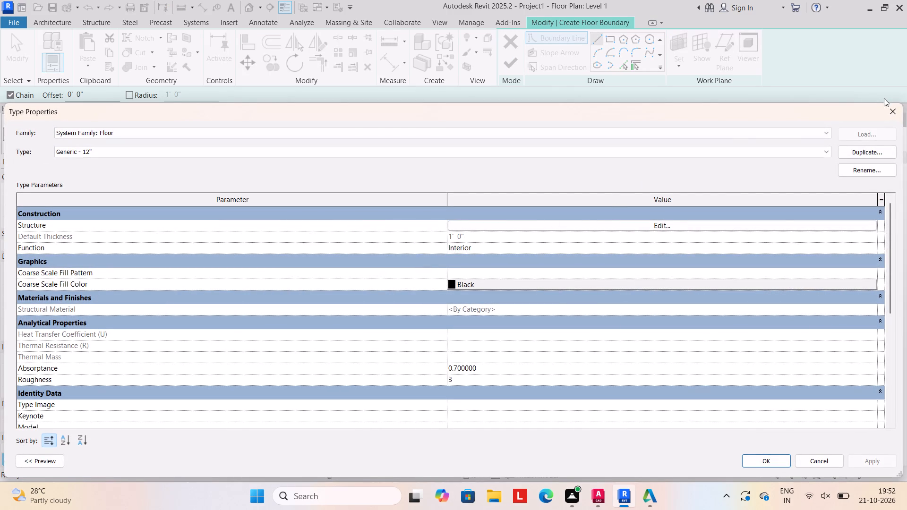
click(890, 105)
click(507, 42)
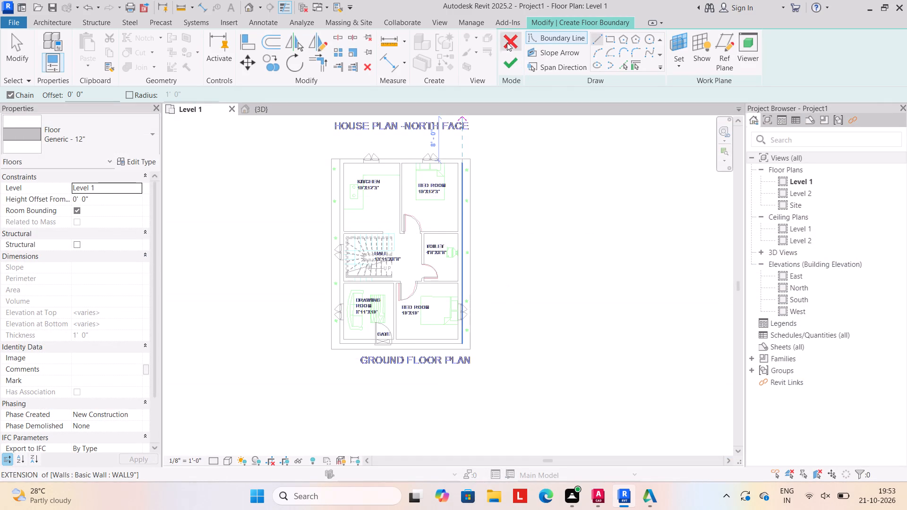
Draw a rectangular WALL4.5" compound wall, 10' 0" high and about 33'-6" by 51'-6", around the house on Level 1.
scroll(283, 290, down, 1)
middle_drag(303, 289, 346, 286)
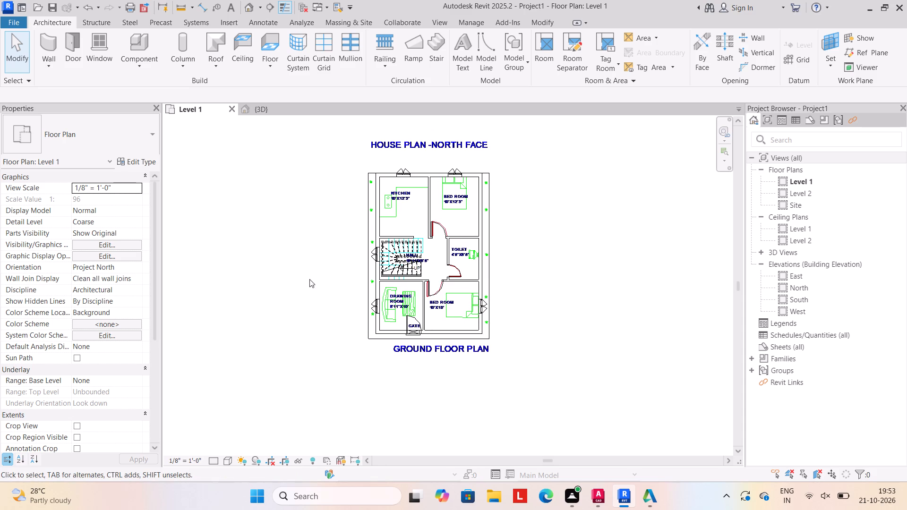
click(43, 68)
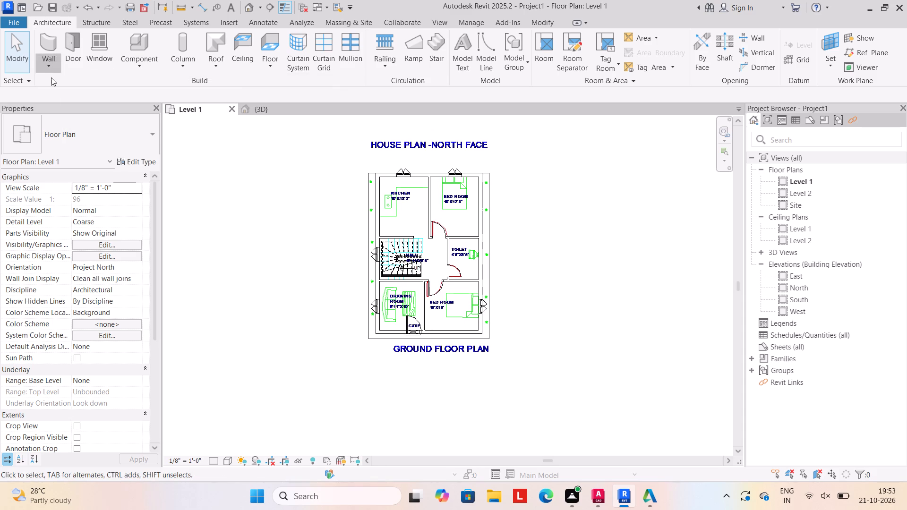
click(54, 83)
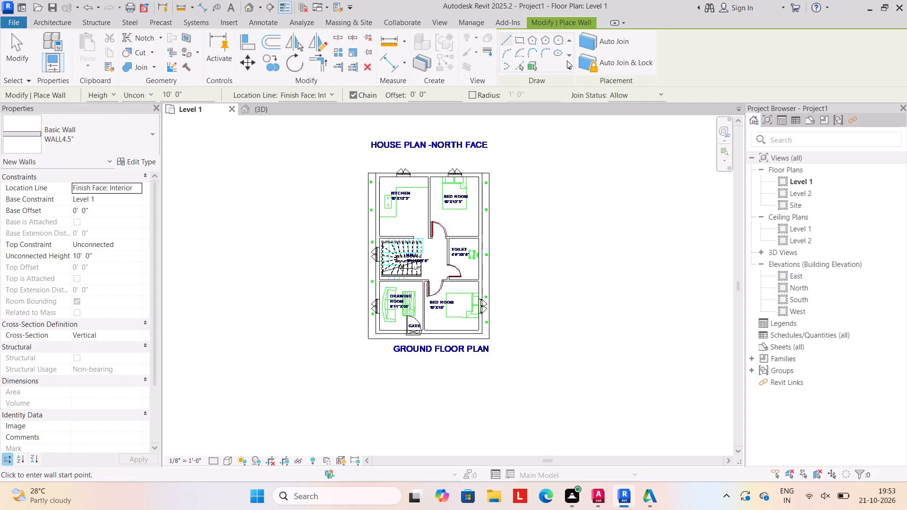
click(517, 40)
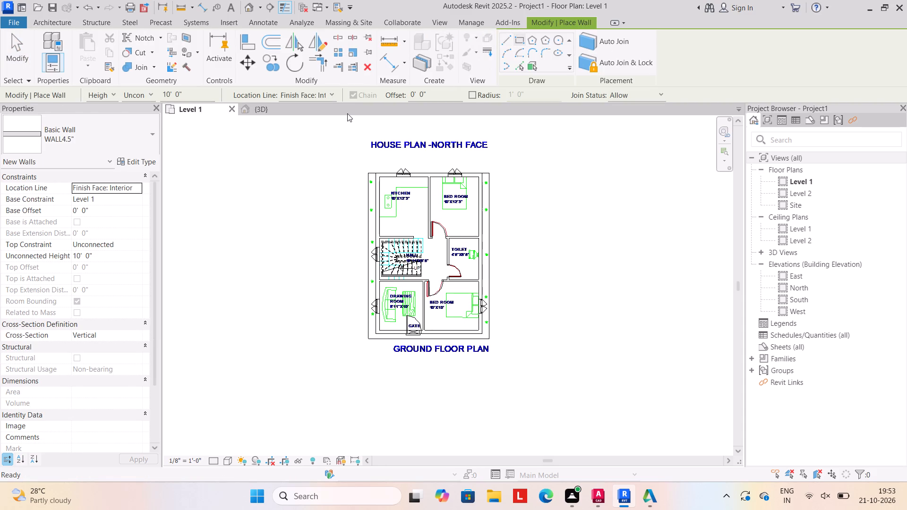
click(351, 142)
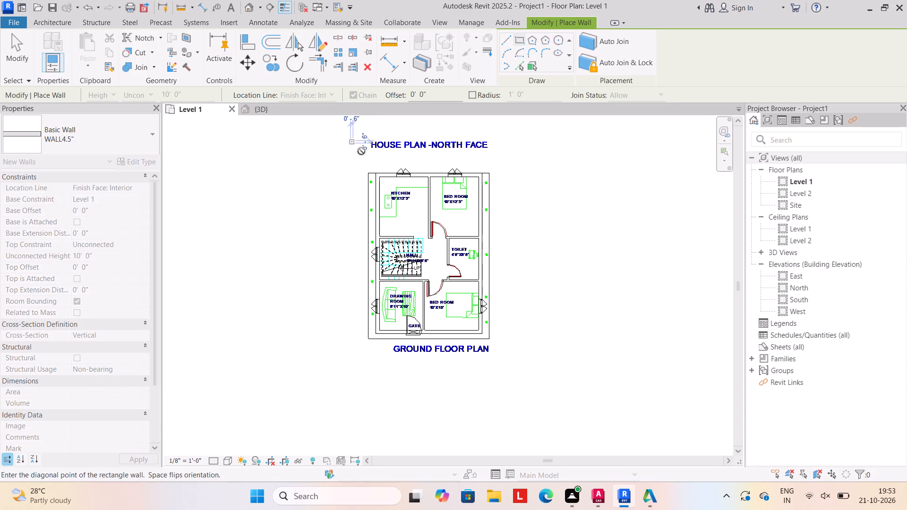
click(513, 391)
key(Escape)
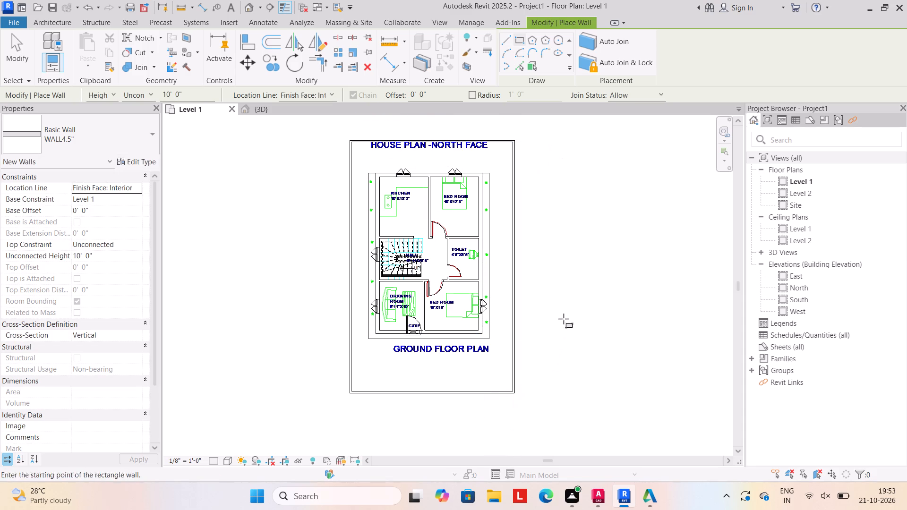
key(Escape)
key(Escape)
In the 3D view, set the unconnected height of all four outer compound walls to 5'.
click(259, 113)
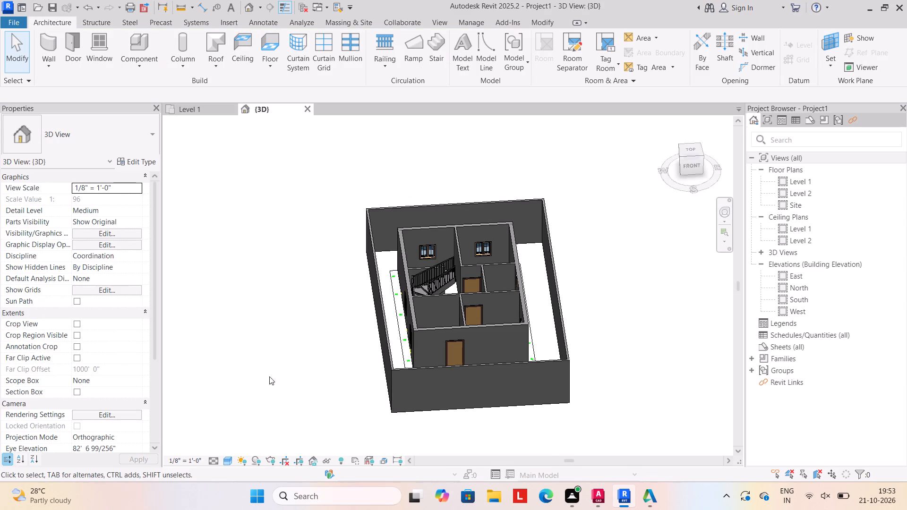
click(426, 373)
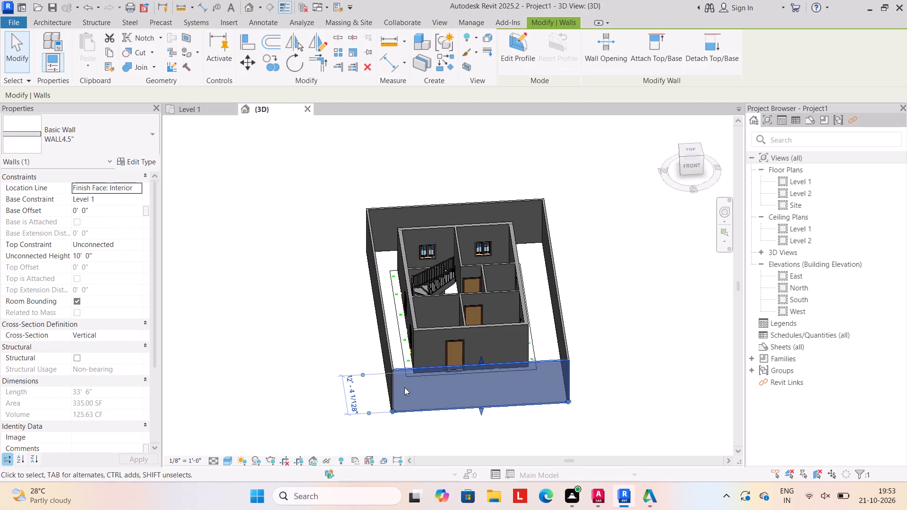
ctrl+drag(381, 330, 381, 323)
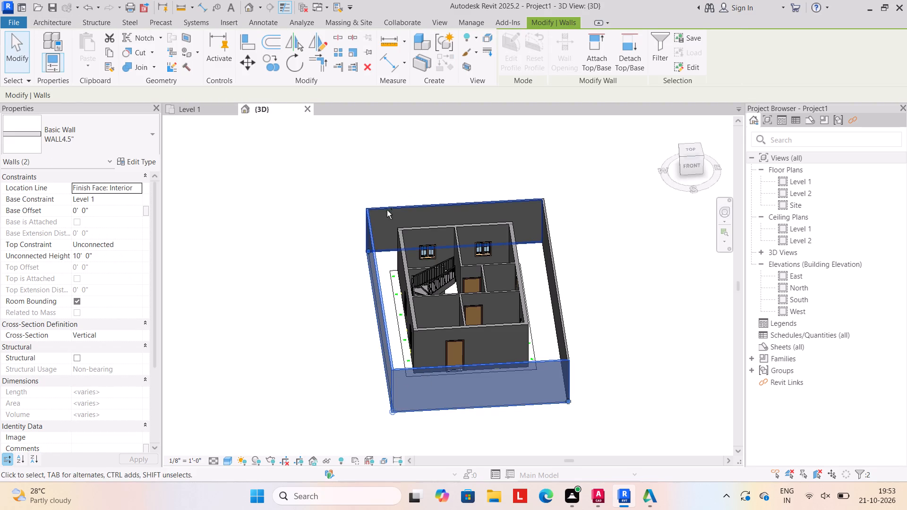
ctrl+drag(387, 209, 392, 207)
ctrl+click(553, 261)
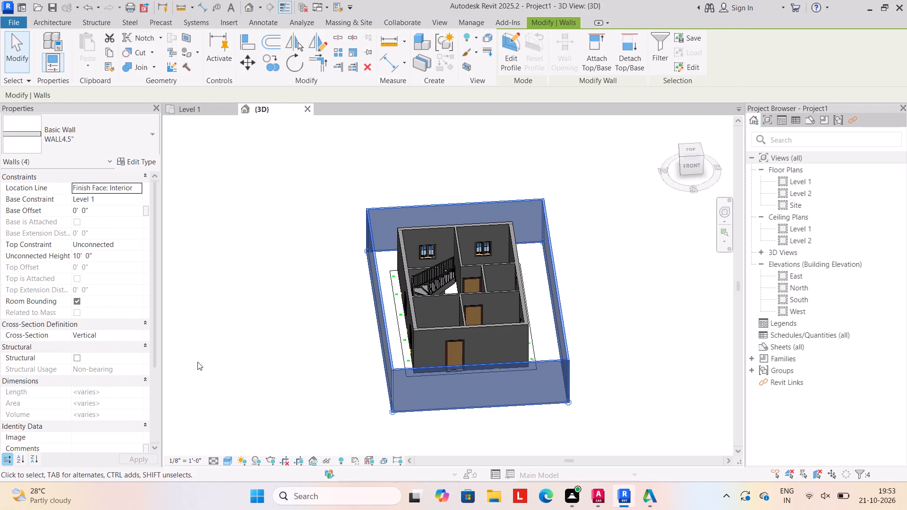
click(108, 250)
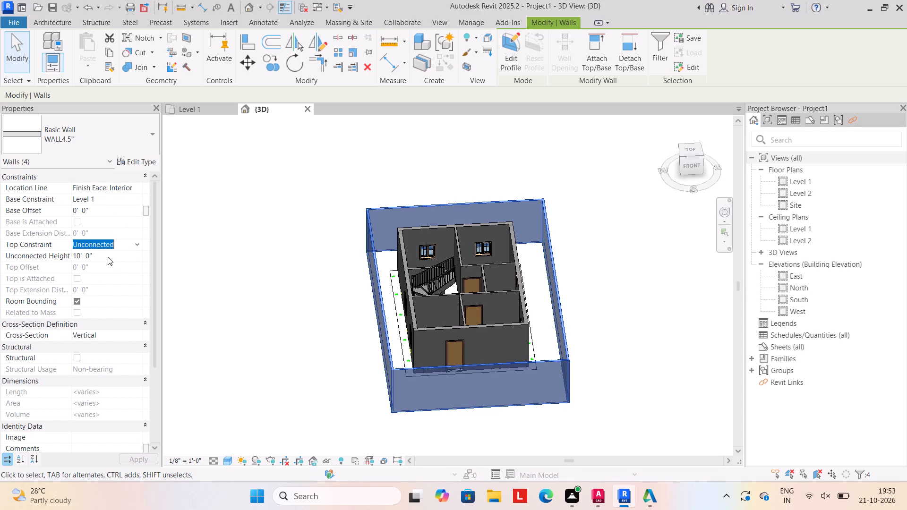
click(108, 259)
key(4)
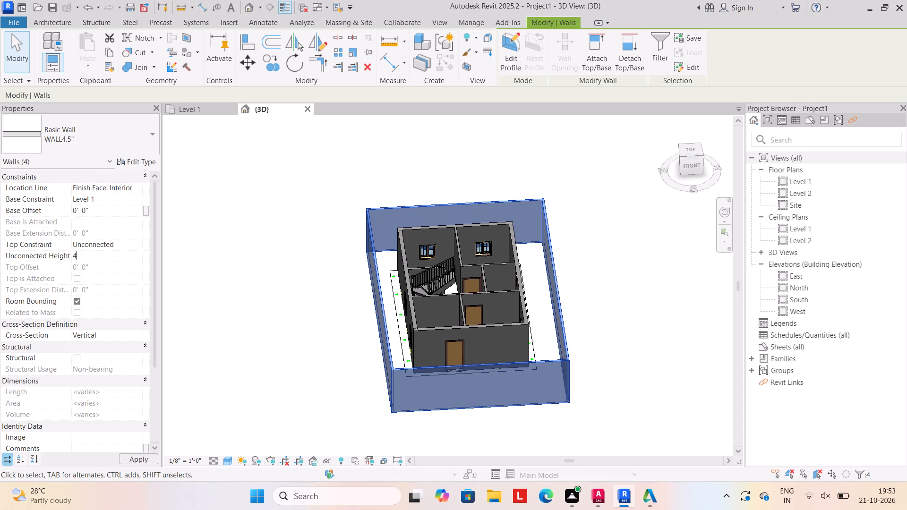
key(BackSpace)
text(5')
key(Return)
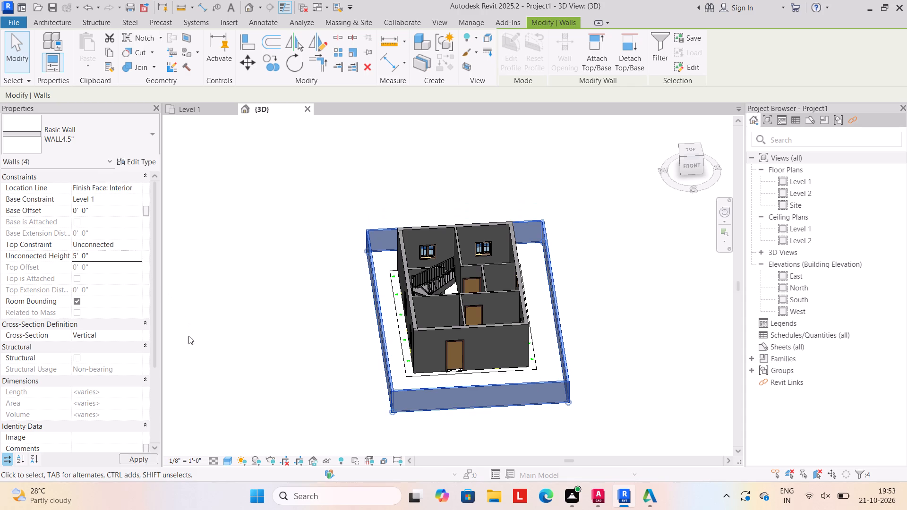
drag(217, 321, 223, 322)
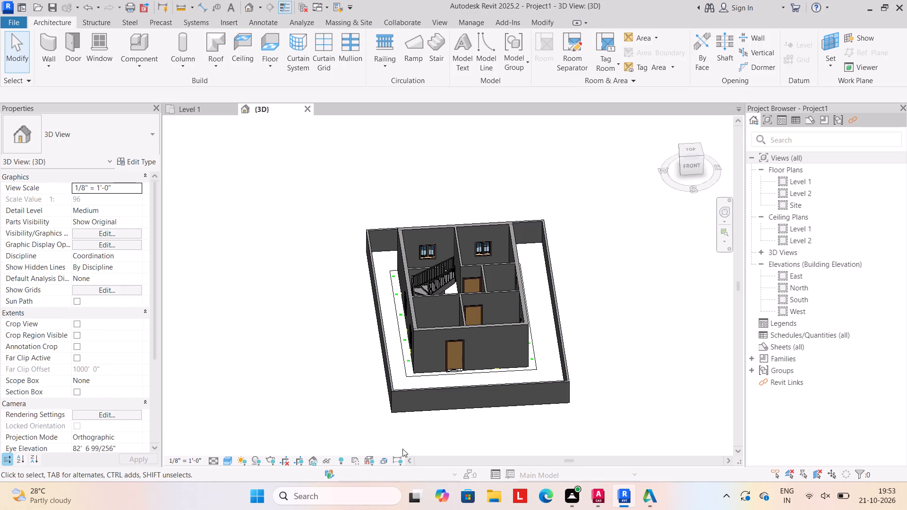
Split the front compound wall at two points with Delete Inner Segment on, leaving a gate opening in front of the entrance door.
shift+middle_drag(405, 449, 400, 412)
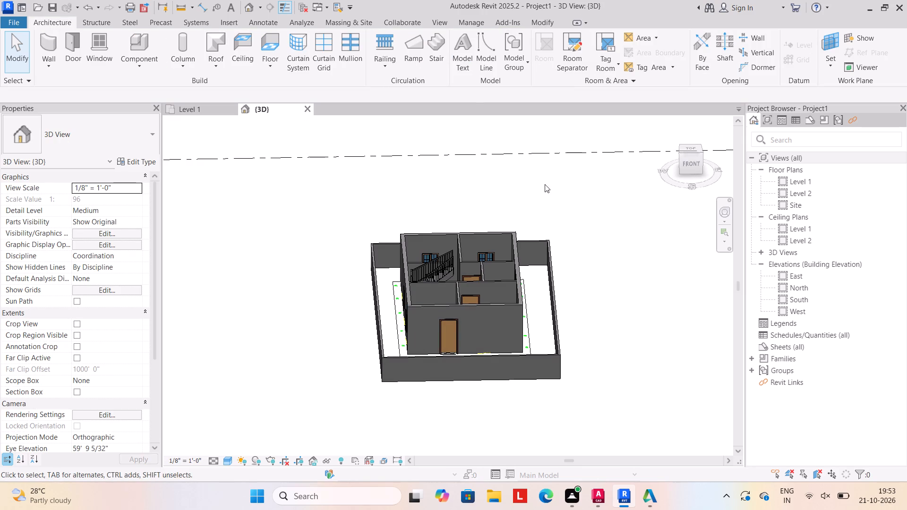
click(546, 18)
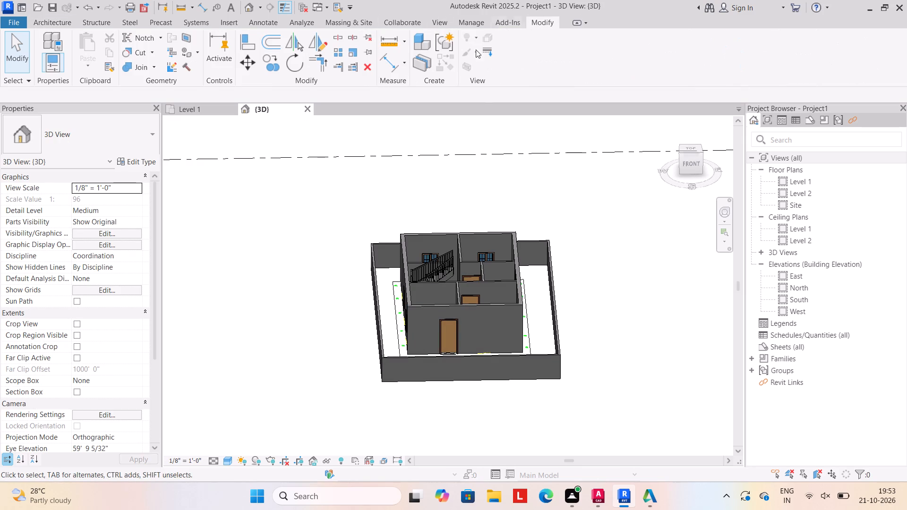
click(341, 36)
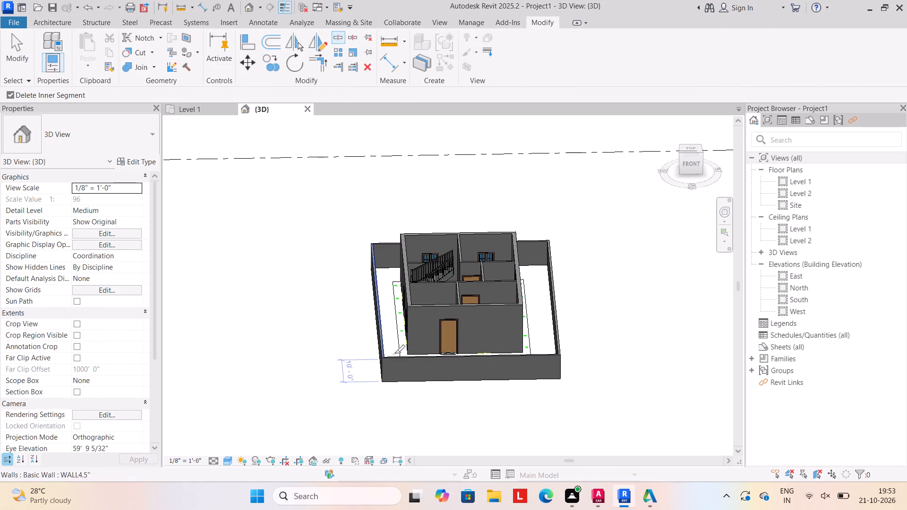
click(434, 358)
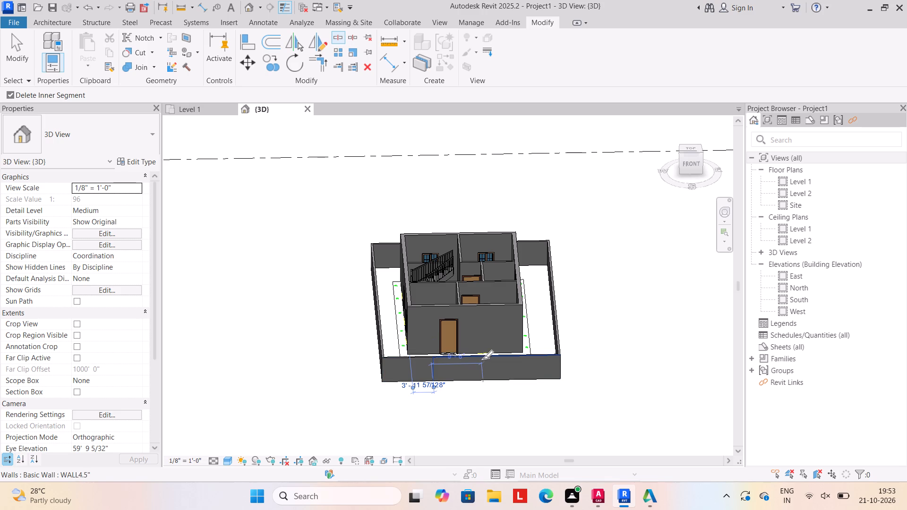
click(483, 358)
key(Escape)
key(Escape)
key(Escape)
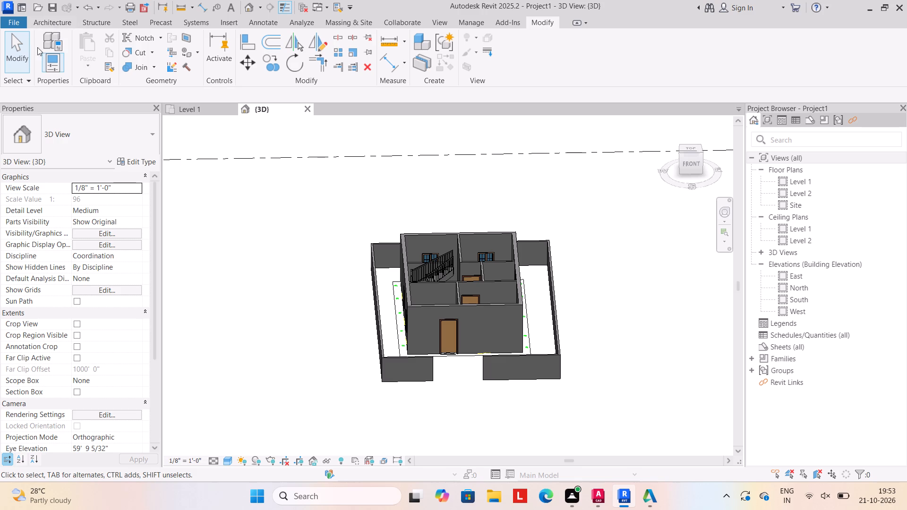
click(13, 47)
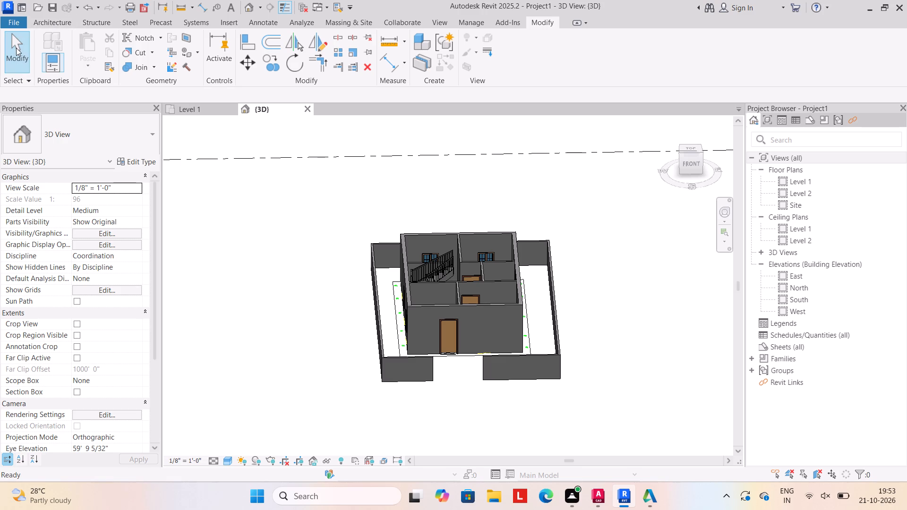
On Level 1, create a rectangular Generic - 12" floor spanning the compound wall's outer corners.
click(62, 20)
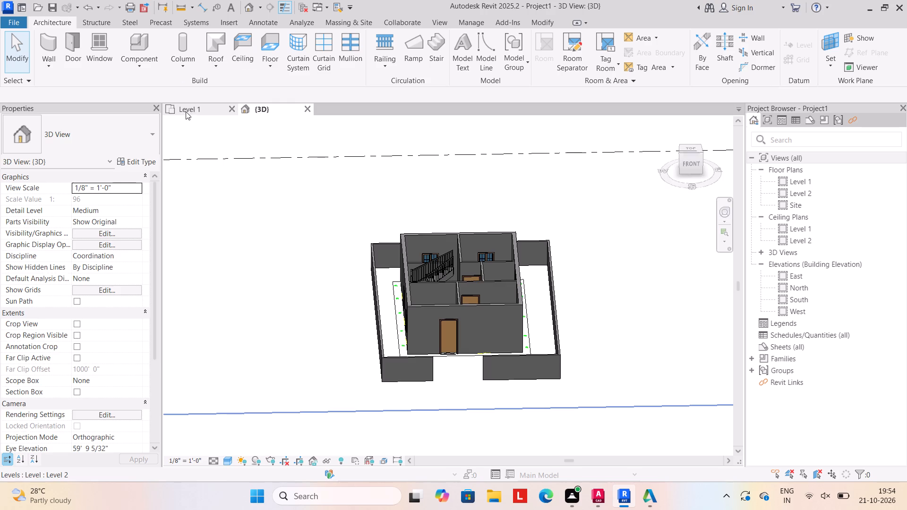
click(186, 111)
click(271, 66)
click(295, 86)
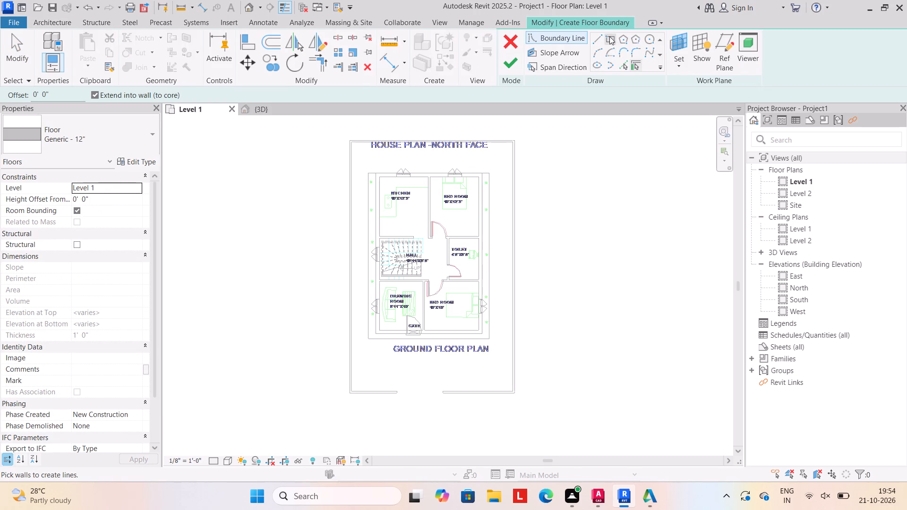
click(613, 36)
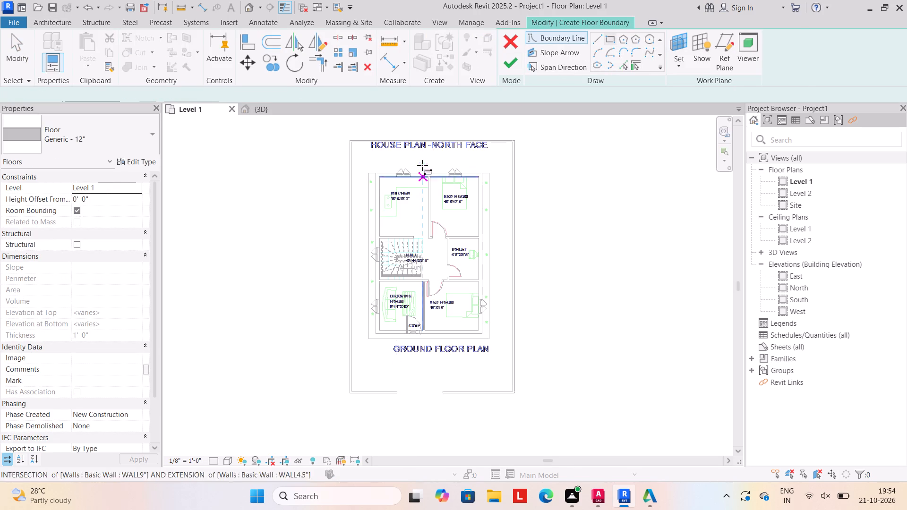
scroll(387, 151, up, 2)
scroll(312, 126, up, 3)
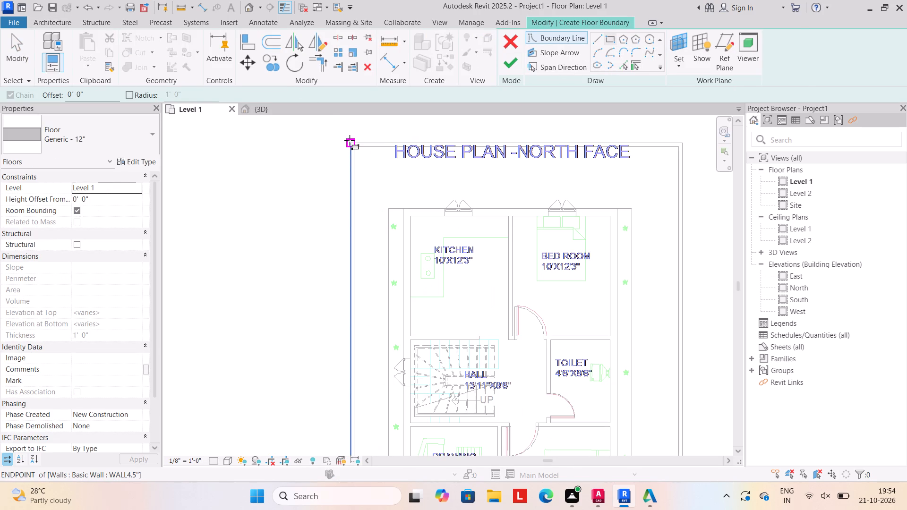
click(350, 140)
scroll(520, 384, down, 2)
middle_drag(521, 384, 449, 275)
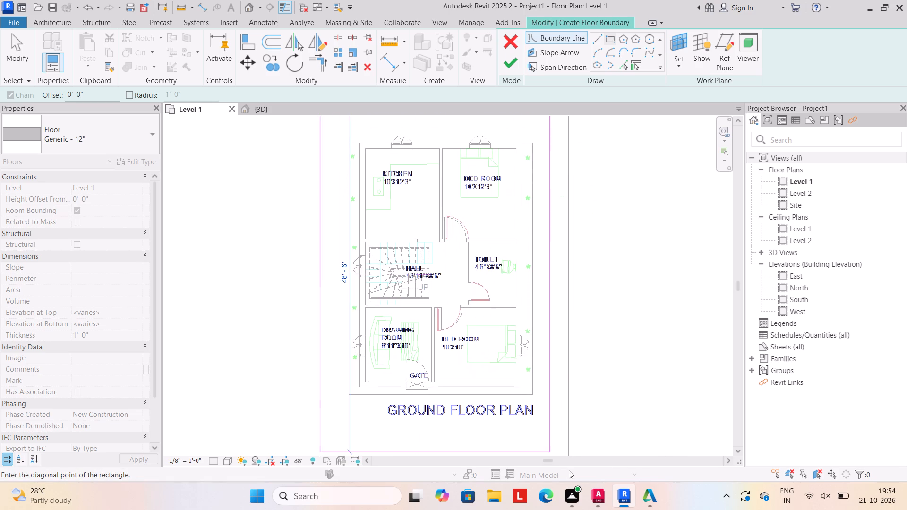
scroll(568, 463, down, 1)
middle_drag(563, 451, 536, 375)
scroll(539, 408, up, 4)
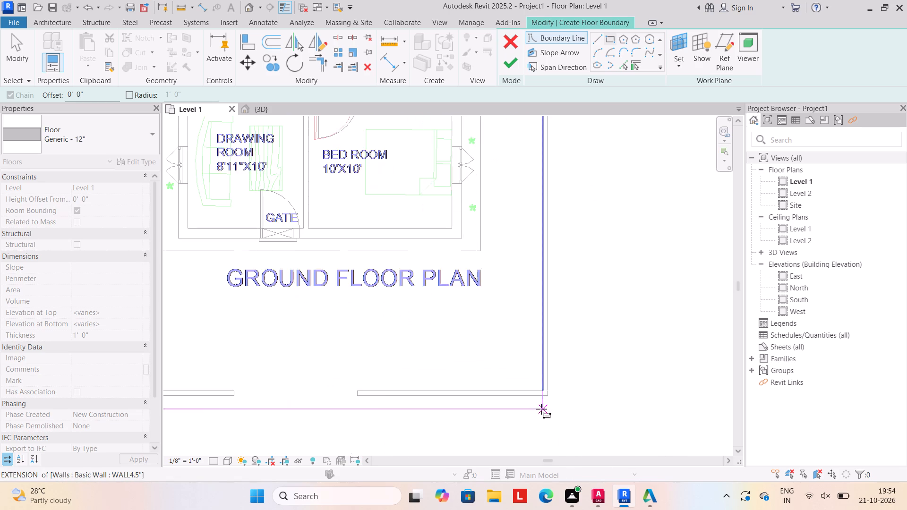
scroll(541, 409, up, 4)
click(552, 388)
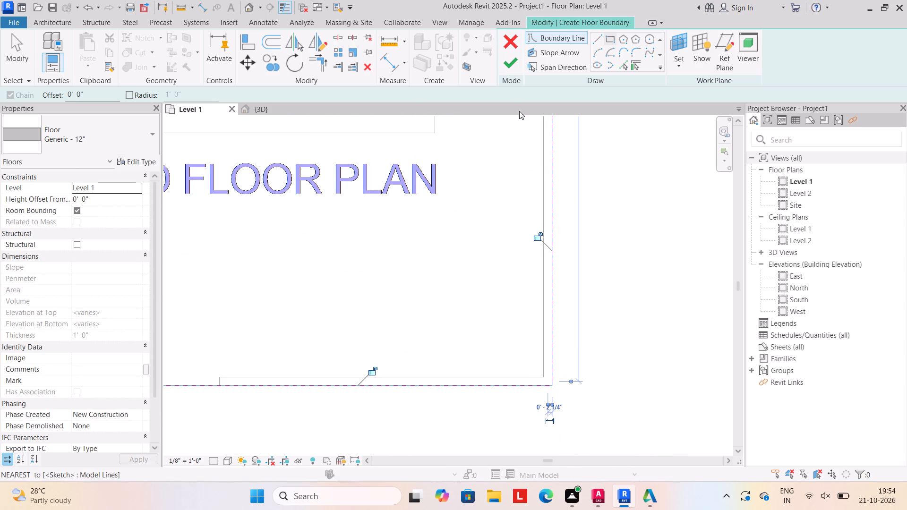
click(504, 65)
scroll(613, 335, down, 5)
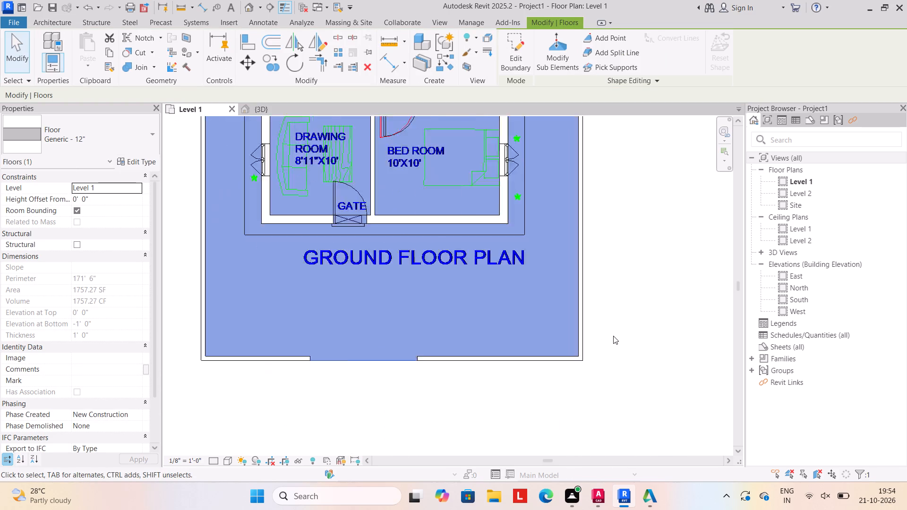
scroll(613, 336, down, 2)
key(Escape)
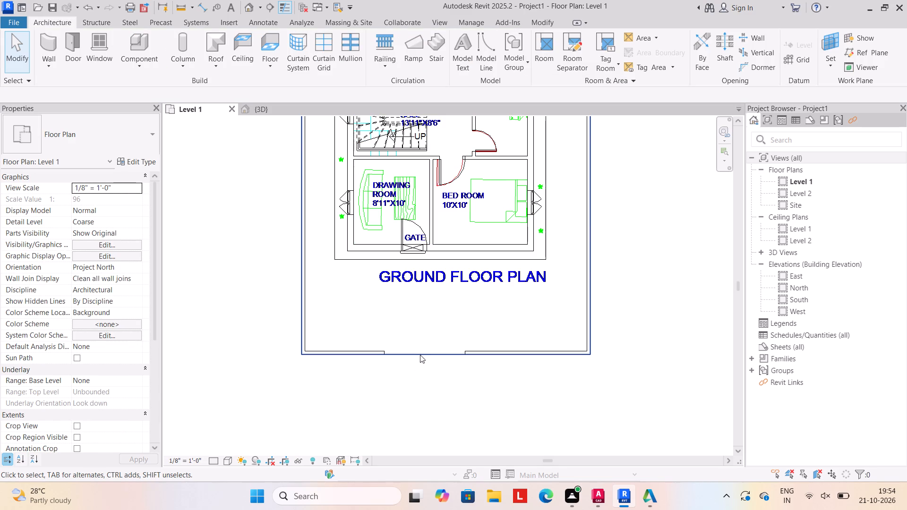
Edit the compound floor's type, setting its Structure [1] layer thickness to 6".
click(432, 352)
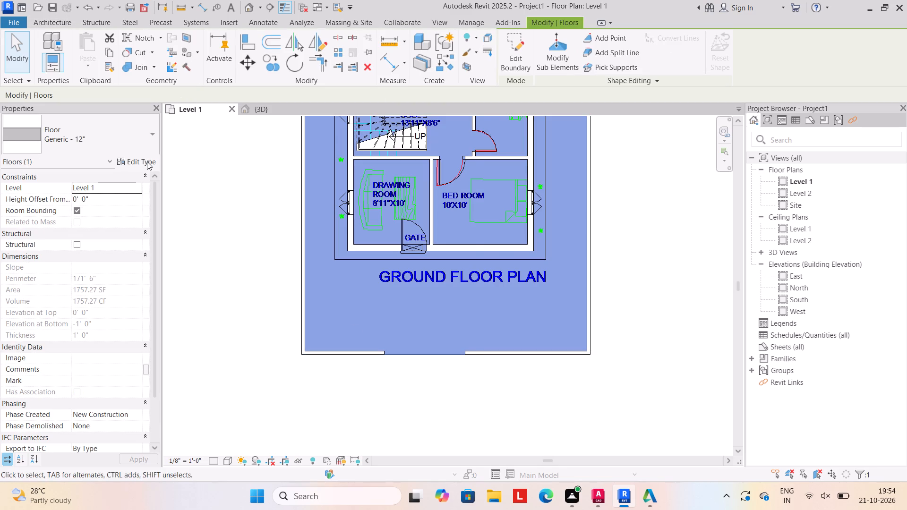
click(147, 161)
click(613, 223)
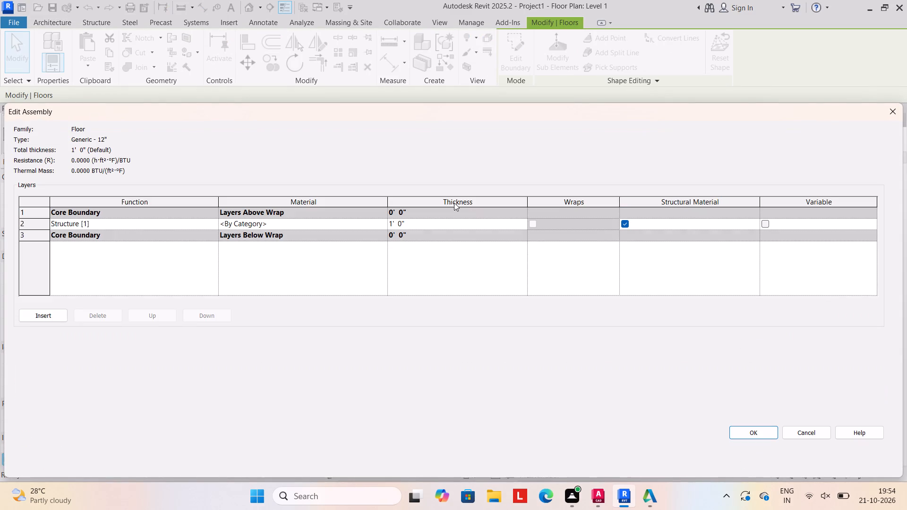
click(423, 220)
text(6")
key(Return)
click(759, 431)
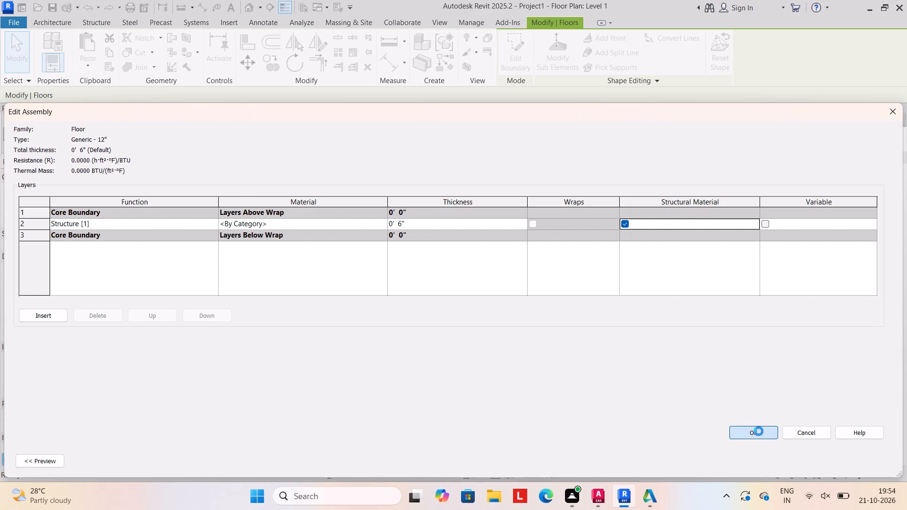
click(872, 460)
click(772, 462)
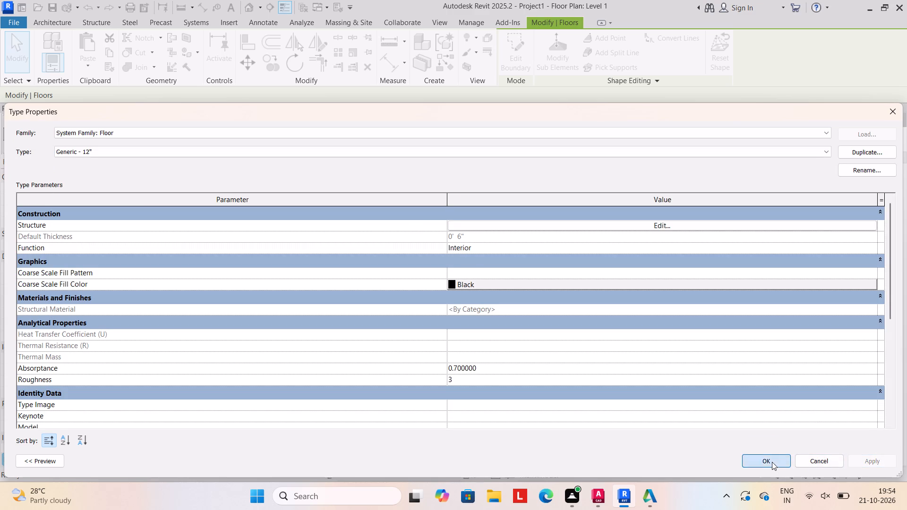
click(482, 428)
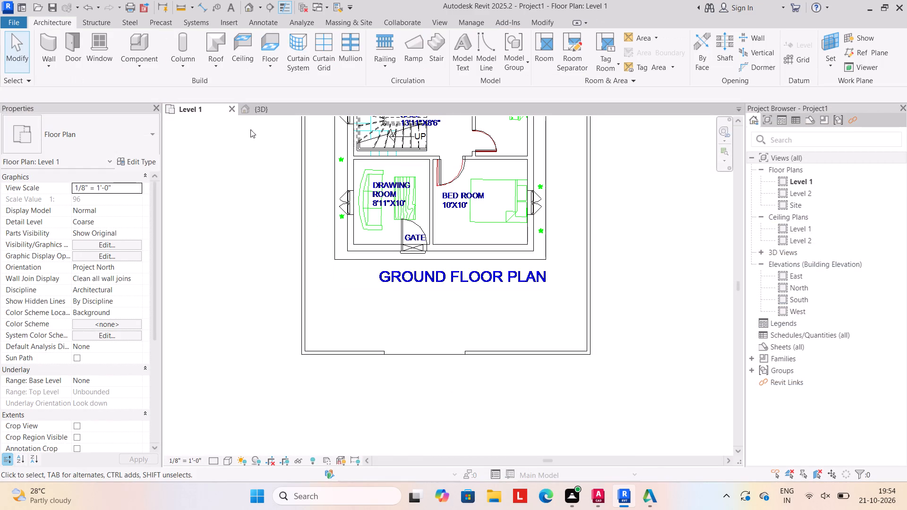
In the 3D view, start placing a component and load a double-leaf gate_7956 family from the Gate folder.
click(264, 109)
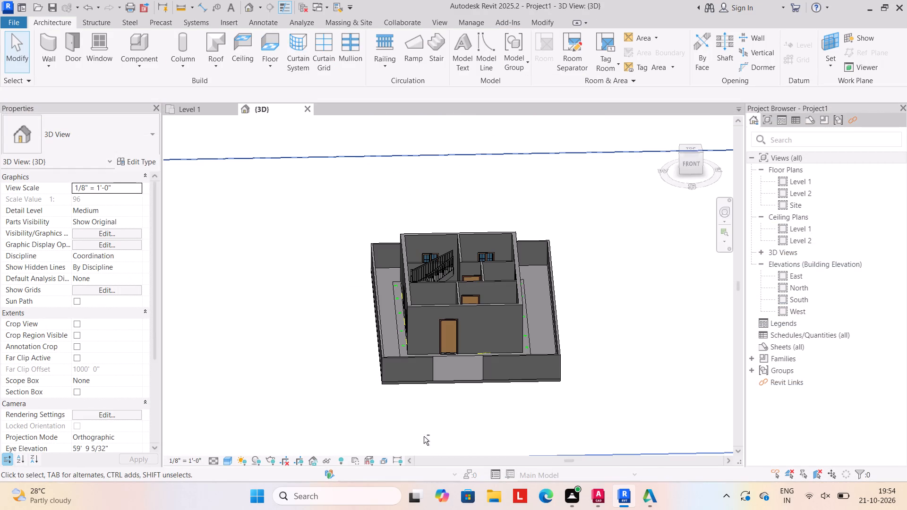
shift+middle_drag(422, 434, 425, 429)
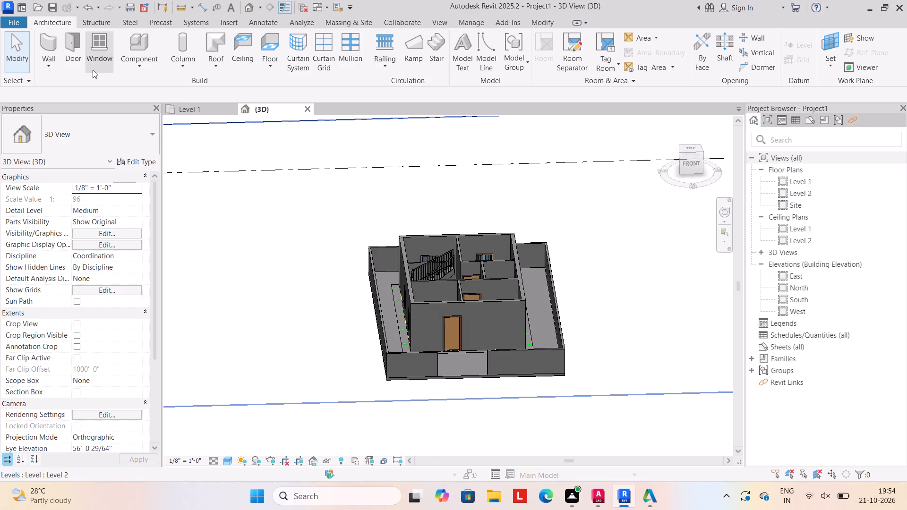
drag(136, 67, 139, 71)
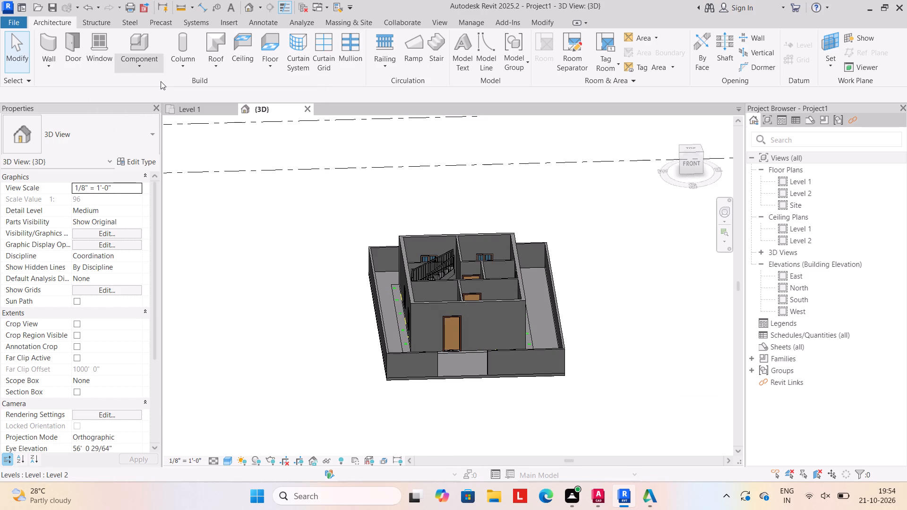
click(161, 81)
click(511, 57)
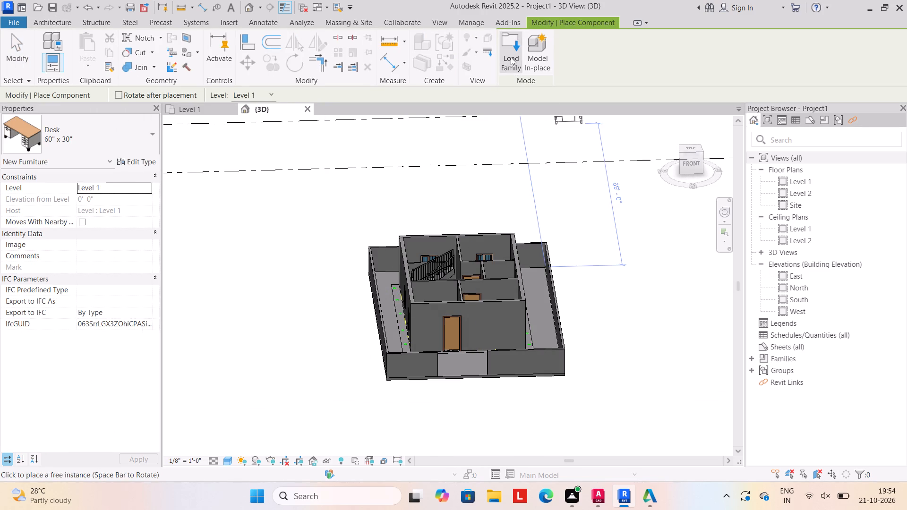
scroll(297, 250, down, 3)
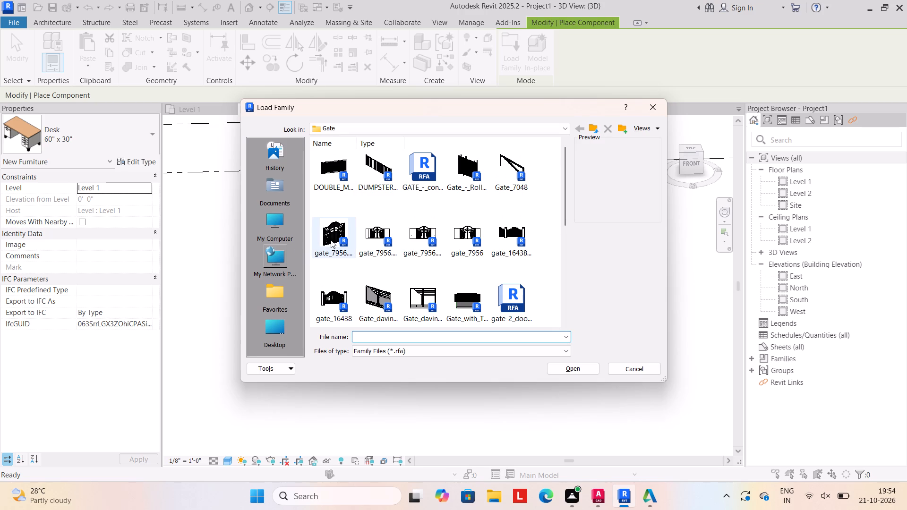
click(332, 231)
click(575, 366)
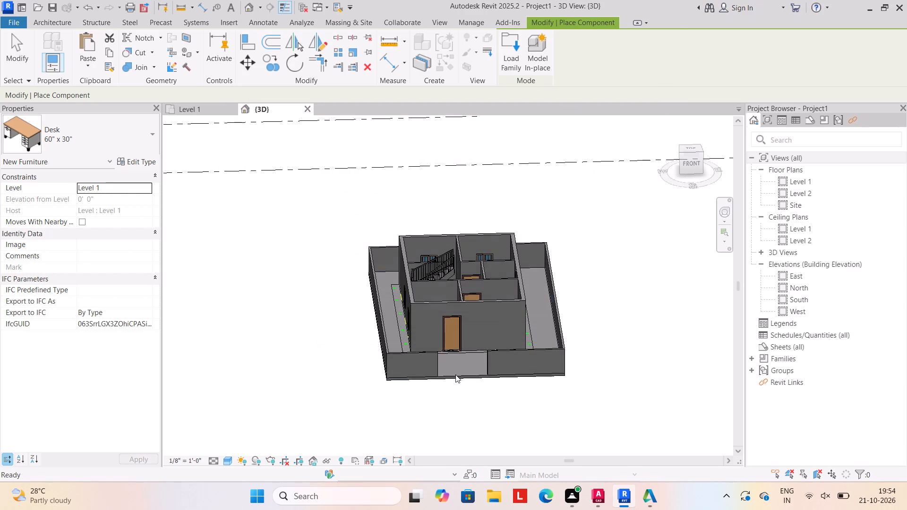
Place the gate_7956.0002 component on Level 1, centred in the front compound wall opening along the wall's line.
scroll(456, 376, up, 12)
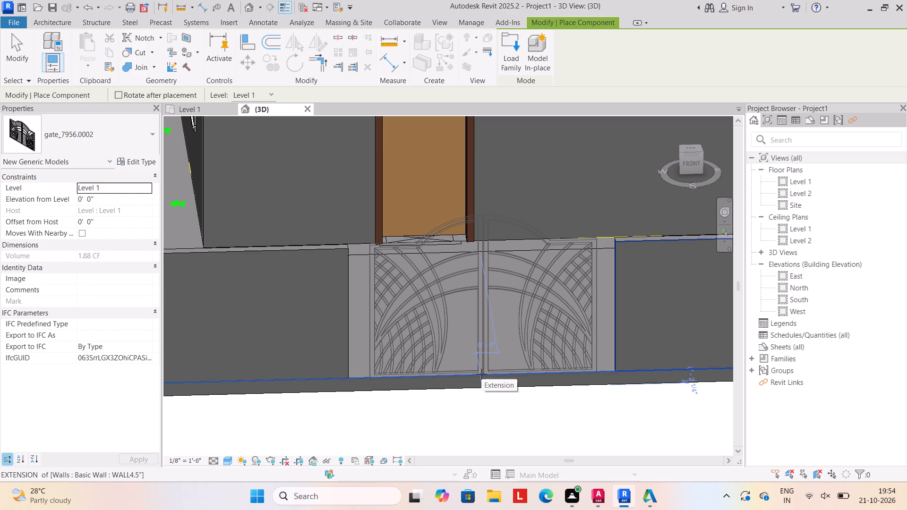
click(481, 374)
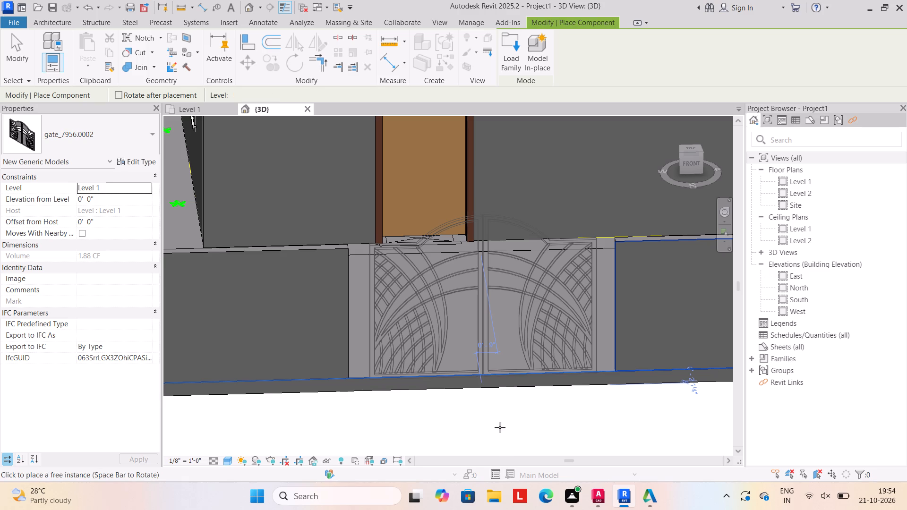
key(Escape)
key(Escape)
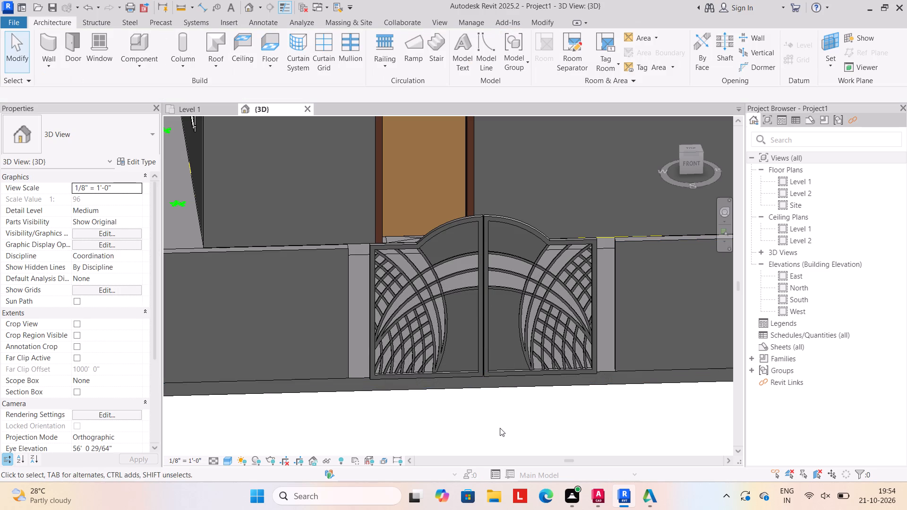
Extend the end of the shorter front compound wall segment to meet the adjacent edge of the gate.
click(347, 324)
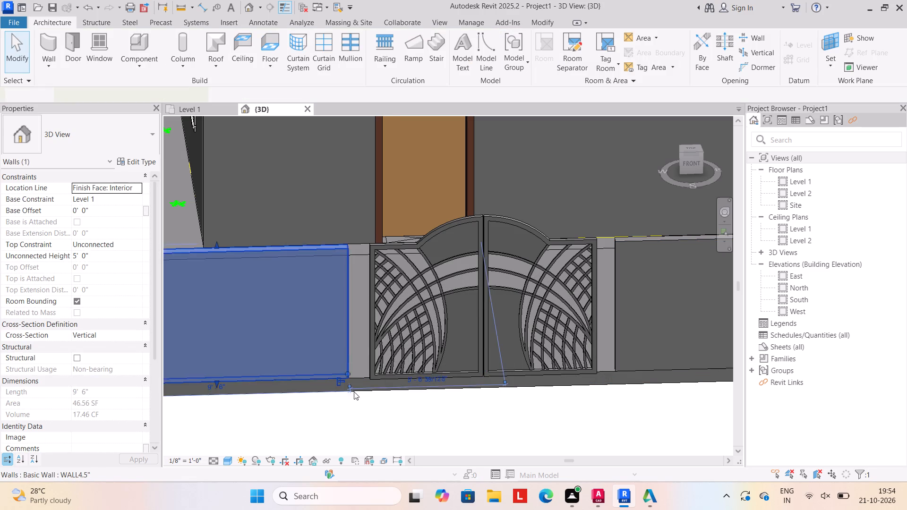
scroll(362, 420, up, 5)
drag(333, 326, 373, 325)
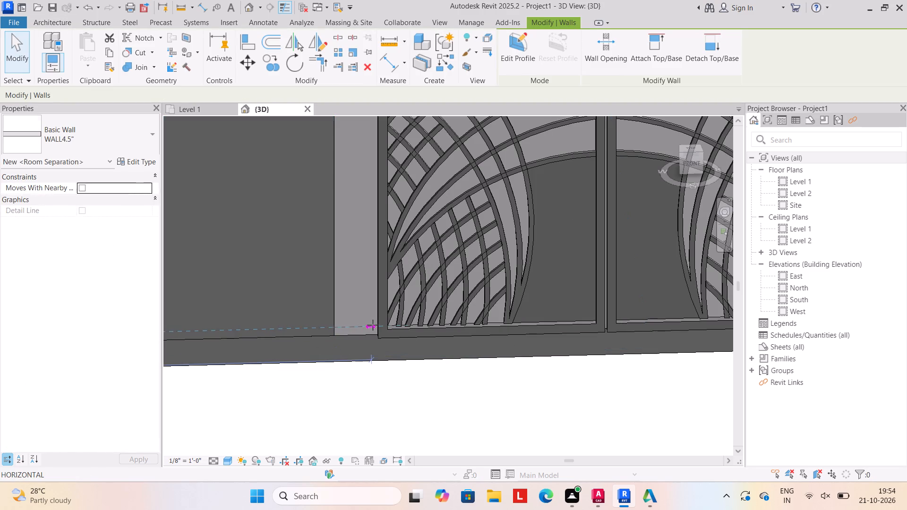
drag(373, 325, 377, 325)
click(374, 382)
scroll(374, 382, down, 5)
middle_drag(369, 381, 274, 366)
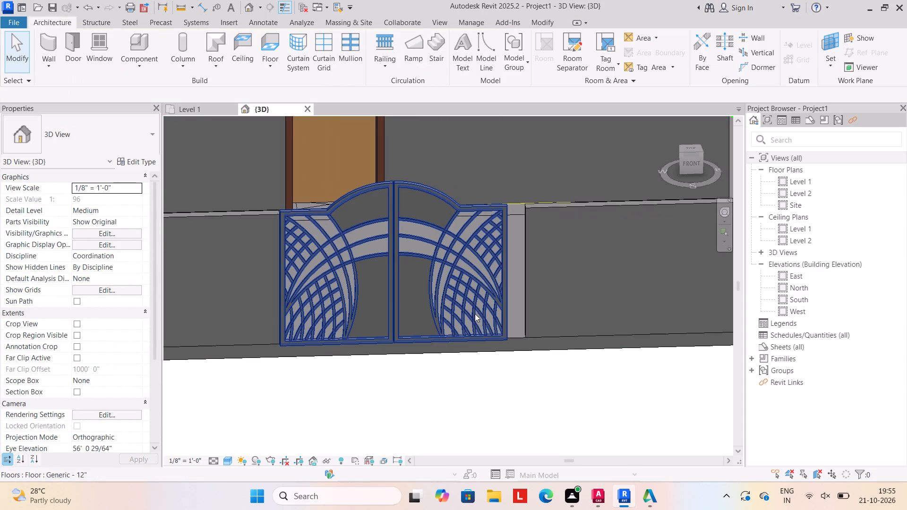
Extend the end of the longer front compound wall segment to meet the other edge of the gate.
click(525, 279)
scroll(512, 325, up, 7)
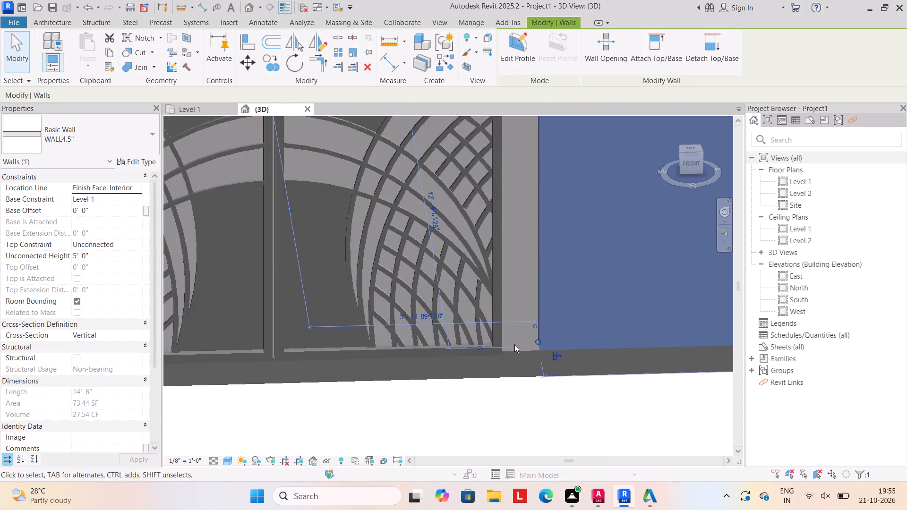
scroll(514, 344, up, 2)
drag(555, 339, 491, 339)
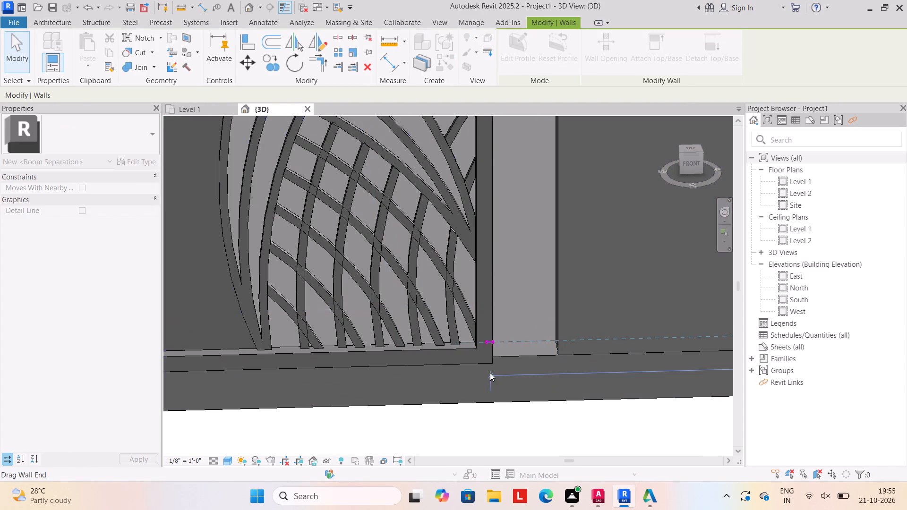
click(488, 431)
scroll(488, 431, down, 9)
middle_drag(463, 415, 463, 381)
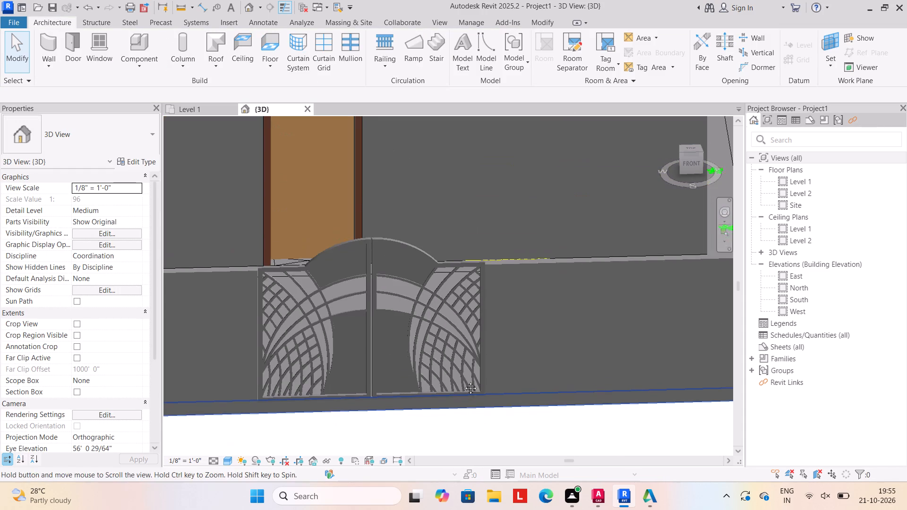
middle_drag(463, 381, 460, 337)
Nudge the gate two increments back toward the building so it sits within the compound wall.
click(398, 297)
click(410, 308)
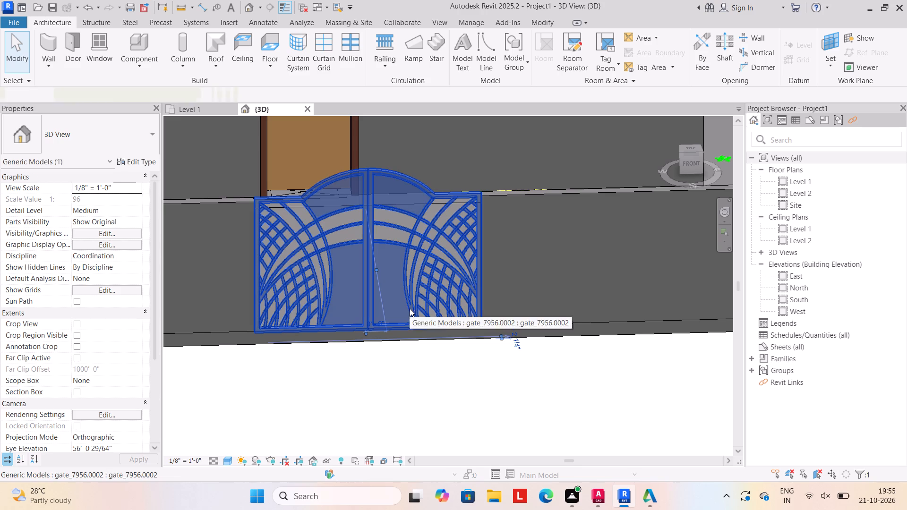
key(Up)
key(Up)
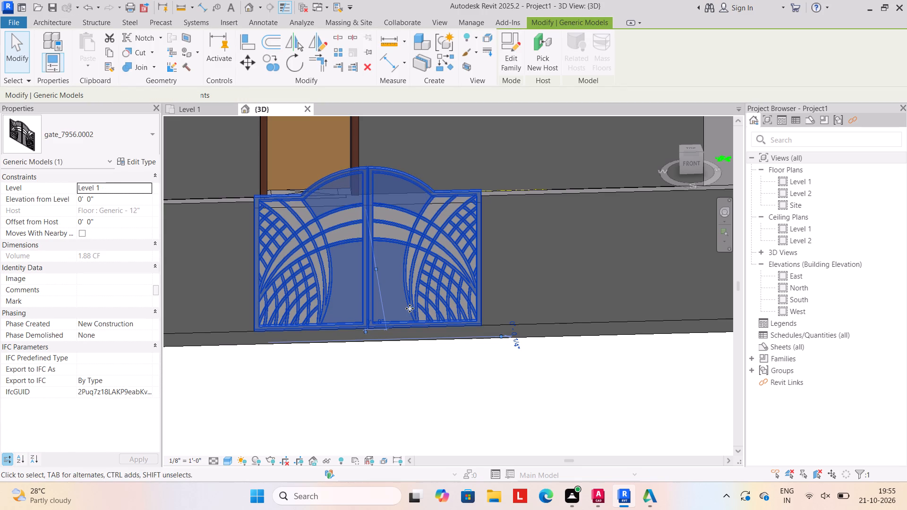
click(445, 394)
scroll(453, 401, down, 8)
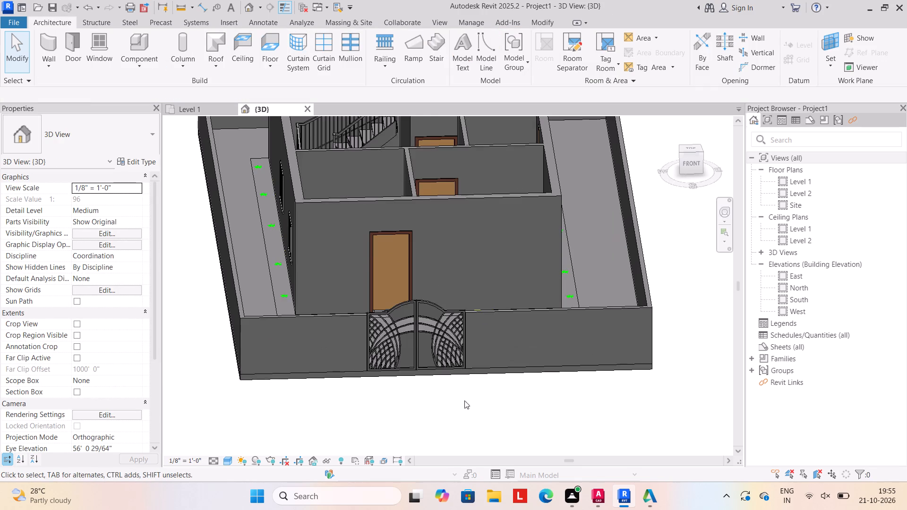
scroll(468, 403, down, 1)
middle_drag(482, 407, 463, 396)
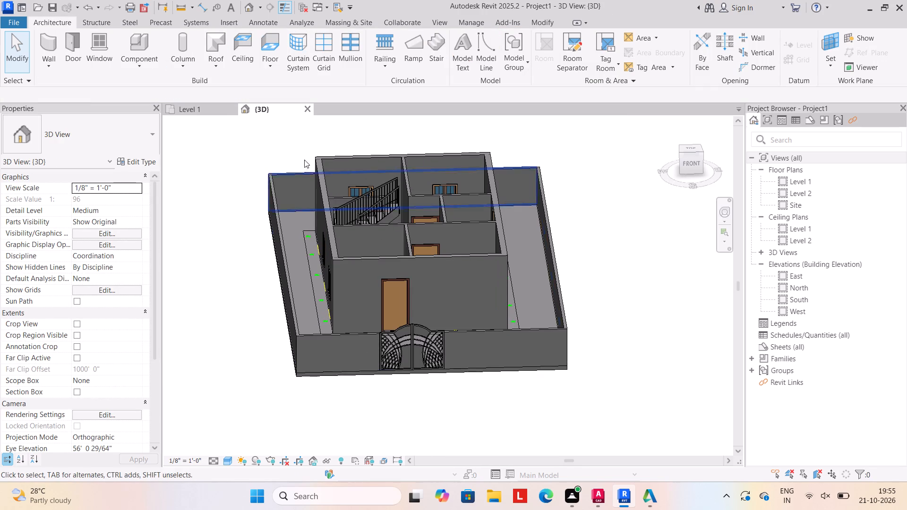
From the Level 1 plan, start a footprint roof based on Level 2 and set its Generic - 12" type's structure thickness to 6".
click(201, 110)
scroll(290, 201, down, 6)
middle_drag(302, 214, 323, 266)
scroll(305, 215, up, 1)
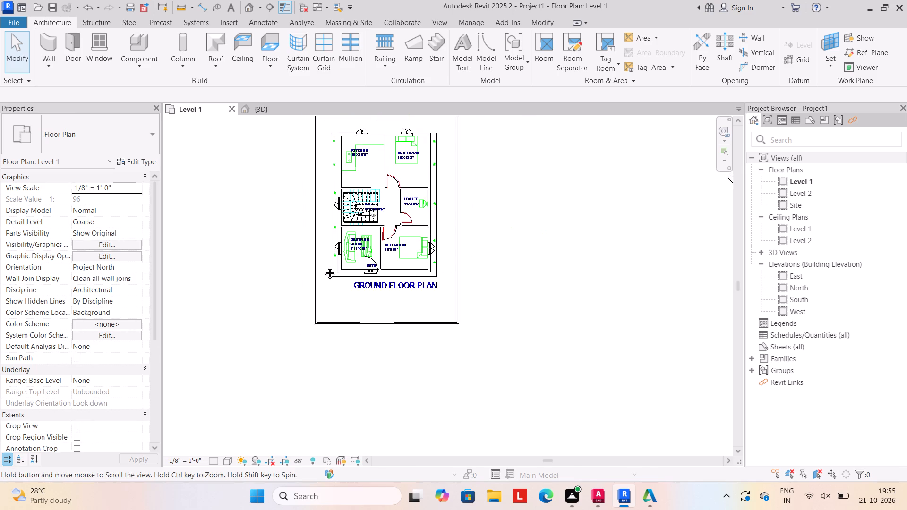
middle_drag(323, 266, 325, 277)
middle_drag(364, 207, 315, 229)
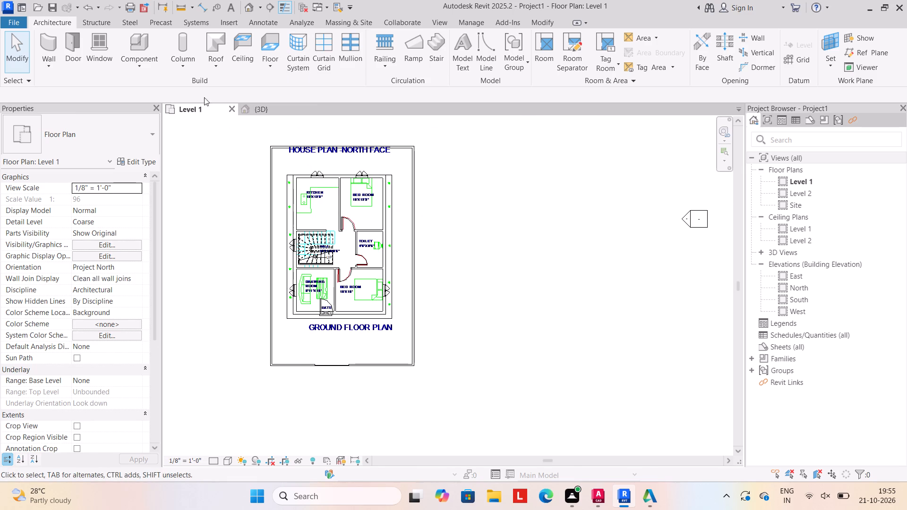
click(215, 65)
click(245, 85)
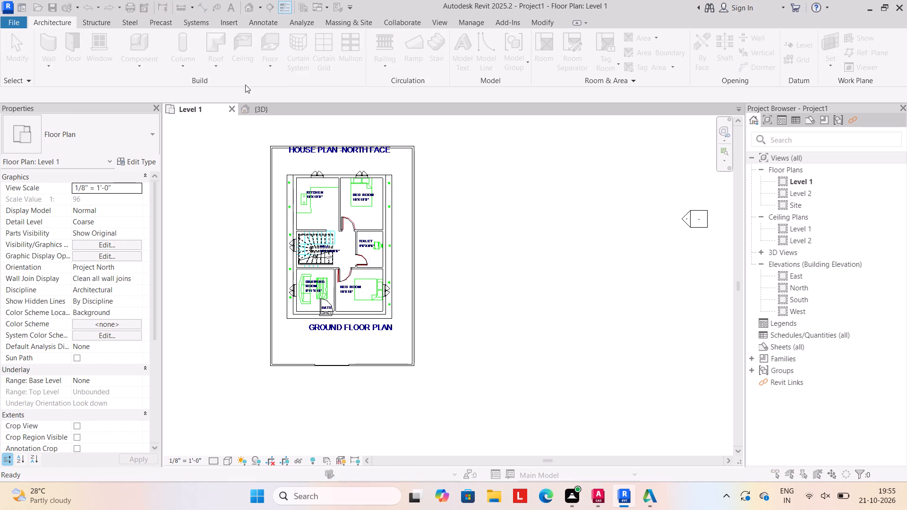
click(445, 273)
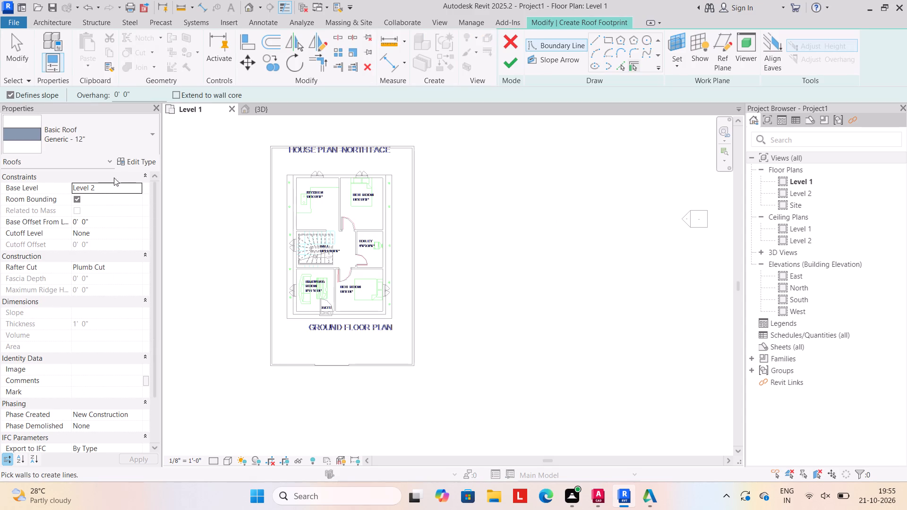
click(149, 161)
click(626, 224)
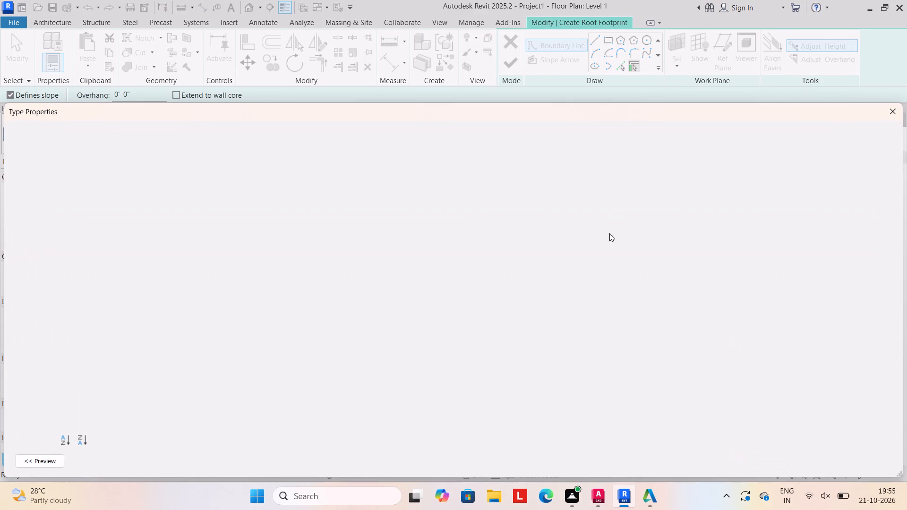
click(489, 225)
text(6")
key(Return)
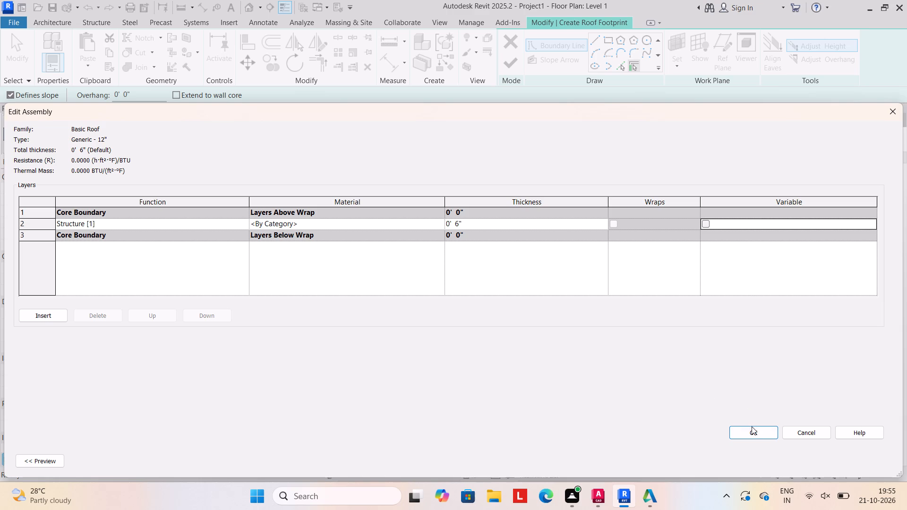
click(753, 432)
click(872, 459)
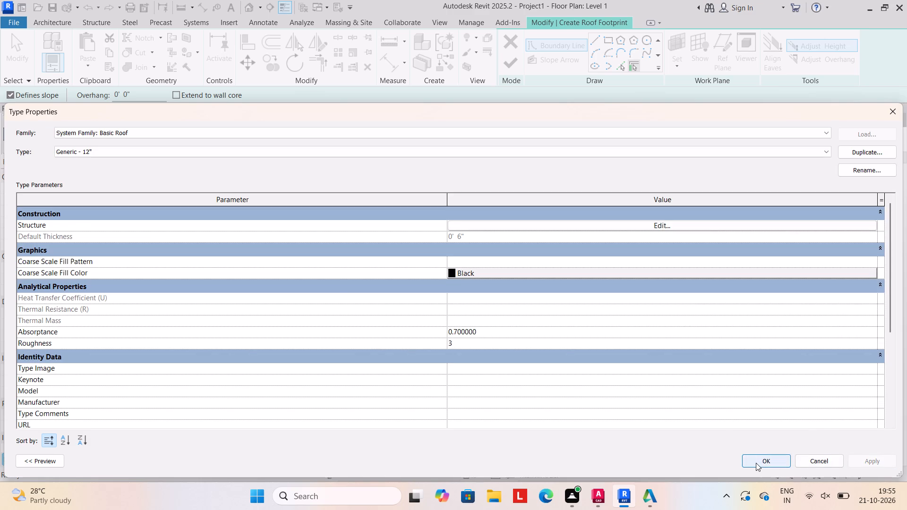
click(755, 460)
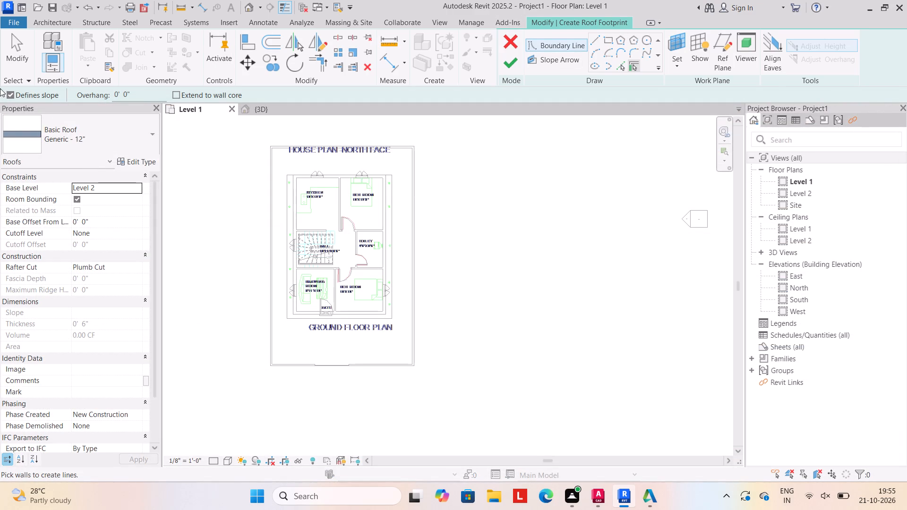
Create the roof without defined slope from a 27'-4" by 38'-0" rectangle around the building, using a 2' offset, and attach the highlighted walls.
click(9, 95)
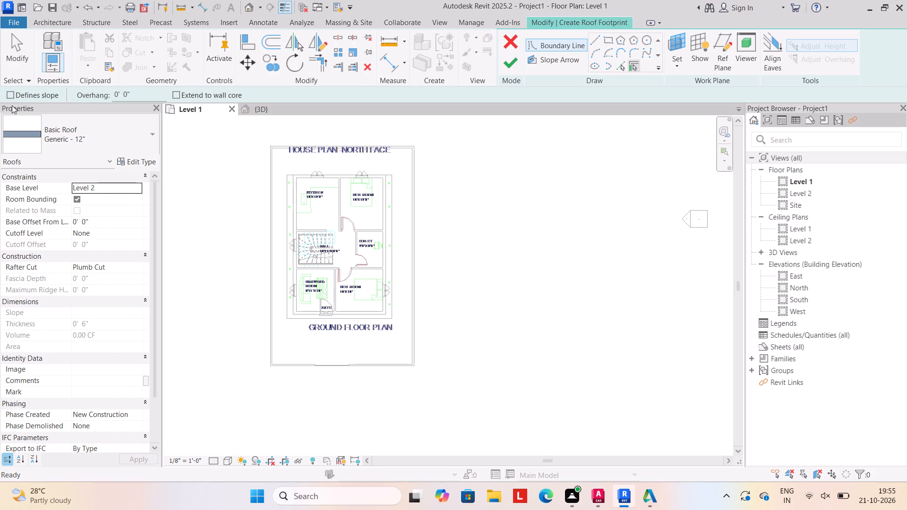
click(609, 37)
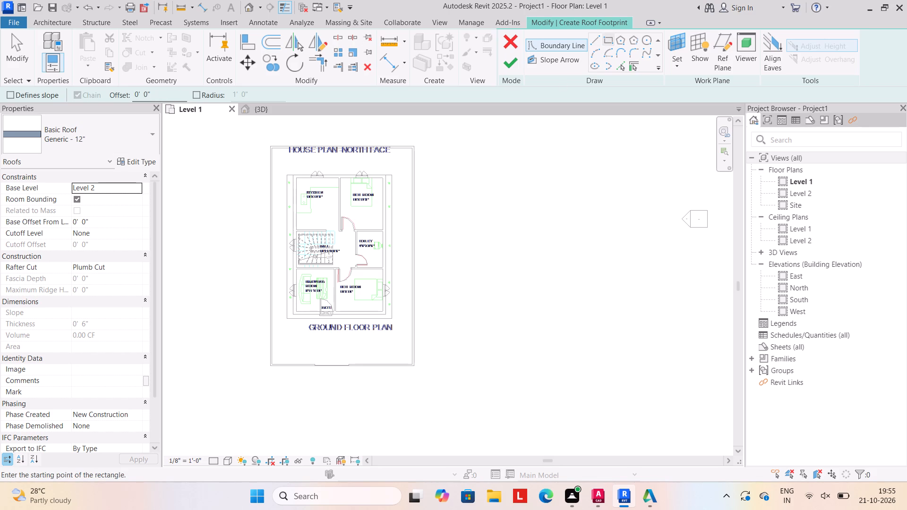
click(161, 95)
key(BackSpace)
key(BackSpace)
key(BackSpace)
key(BackSpace)
key(BackSpace)
key(BackSpace)
key(BackSpace)
key(BackSpace)
key(BackSpace)
key(BackSpace)
key(BackSpace)
text(2')
key(Return)
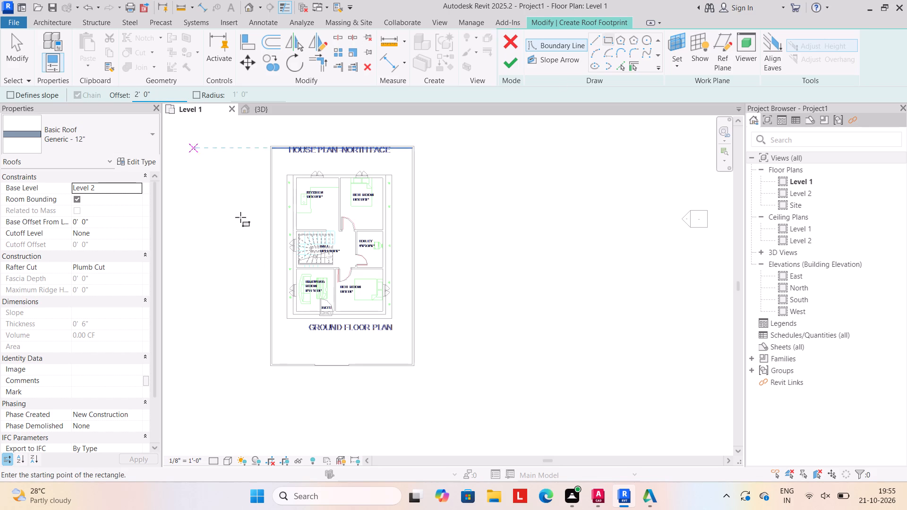
scroll(332, 263, up, 2)
click(280, 146)
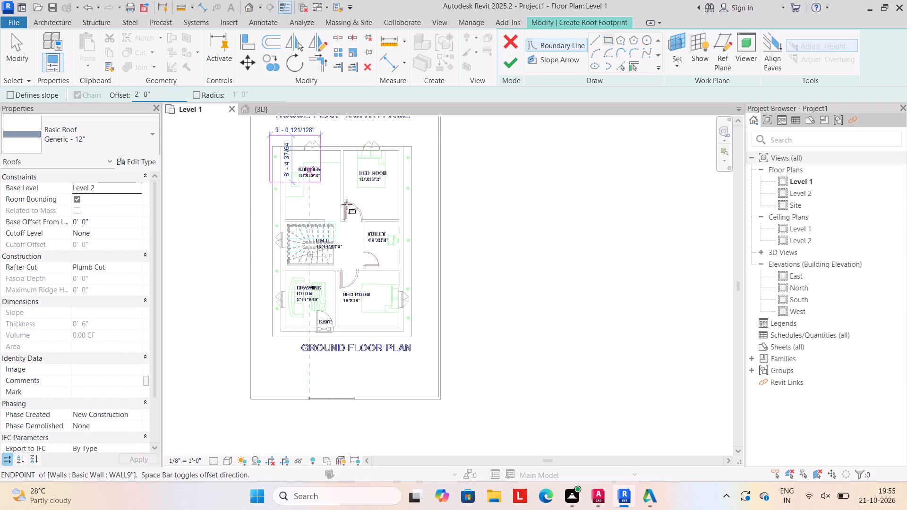
click(410, 339)
click(507, 68)
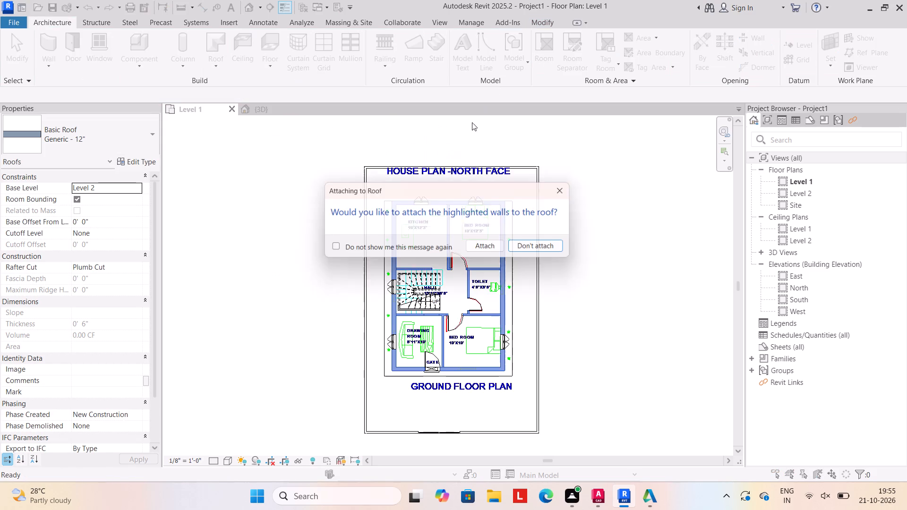
click(492, 248)
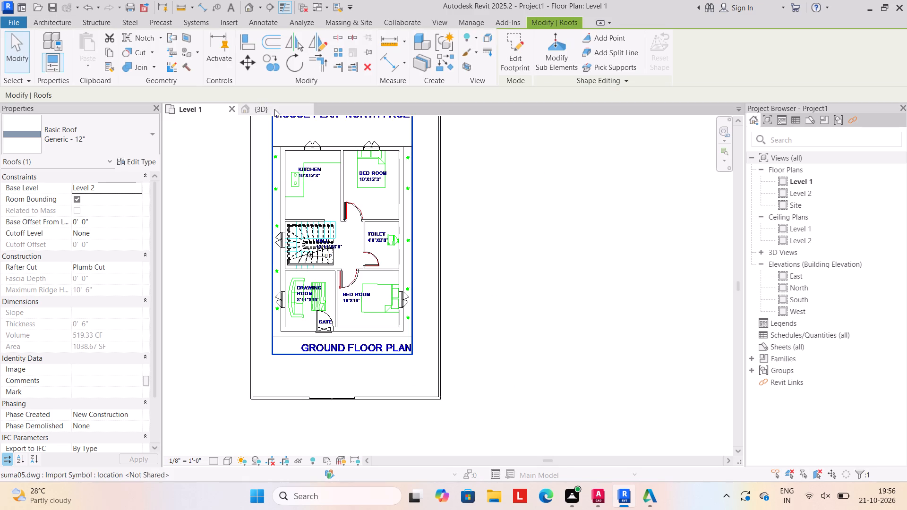
click(274, 109)
click(229, 340)
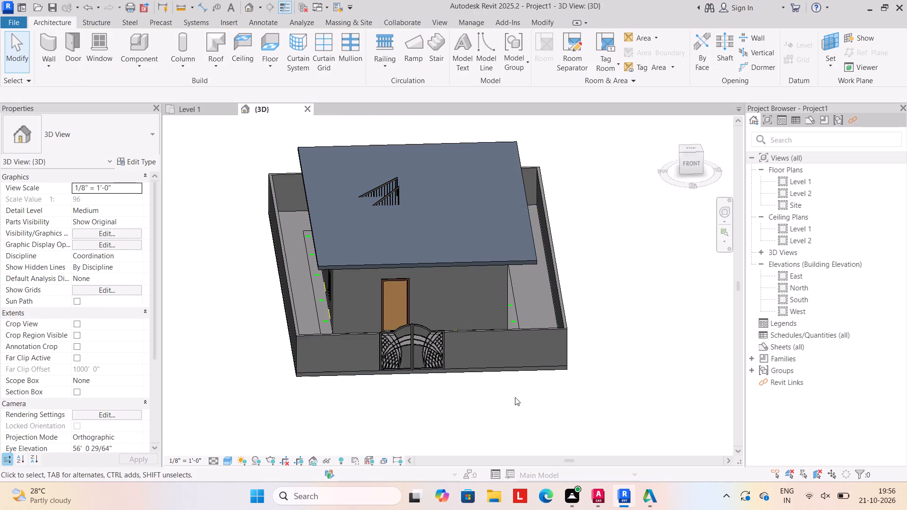
In the East elevation, create a level offset 6" above Level 2 by picking the Level 2 line.
scroll(516, 398, down, 1)
middle_drag(512, 394, 425, 356)
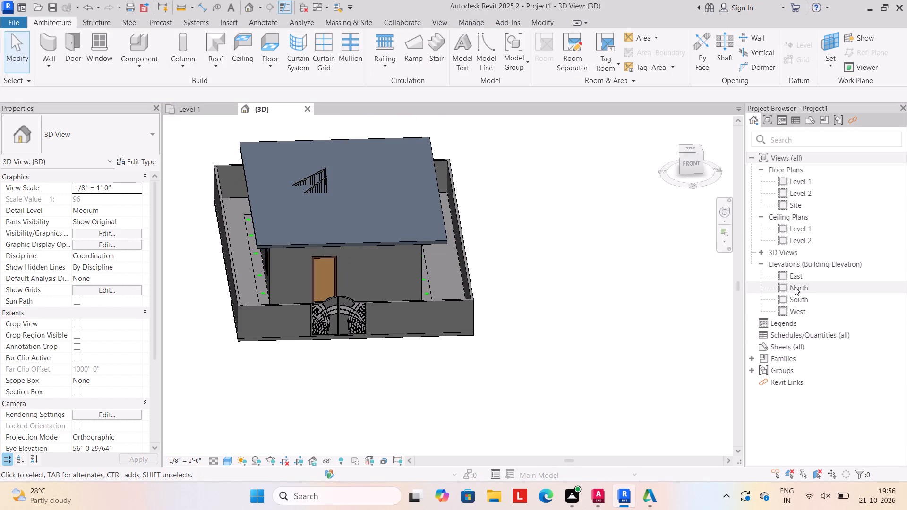
double_click(804, 276)
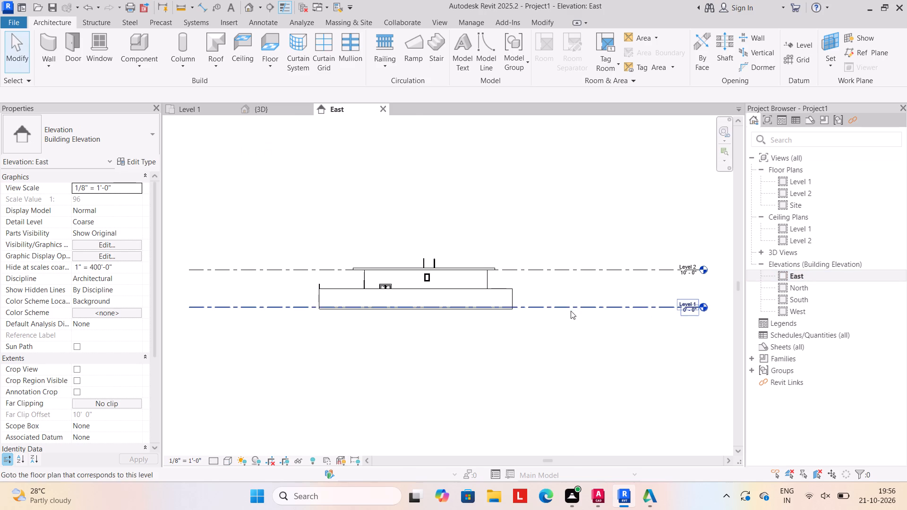
scroll(576, 274, up, 2)
click(795, 43)
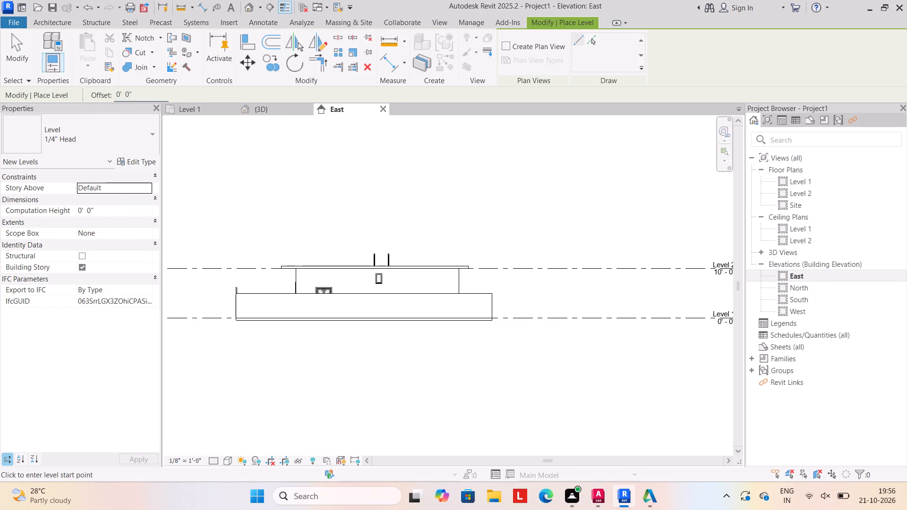
click(149, 94)
key(BackSpace)
key(BackSpace)
key(BackSpace)
key(BackSpace)
key(BackSpace)
key(BackSpace)
key(BackSpace)
key(BackSpace)
key(BackSpace)
key(BackSpace)
key(BackSpace)
text(6")
key(Return)
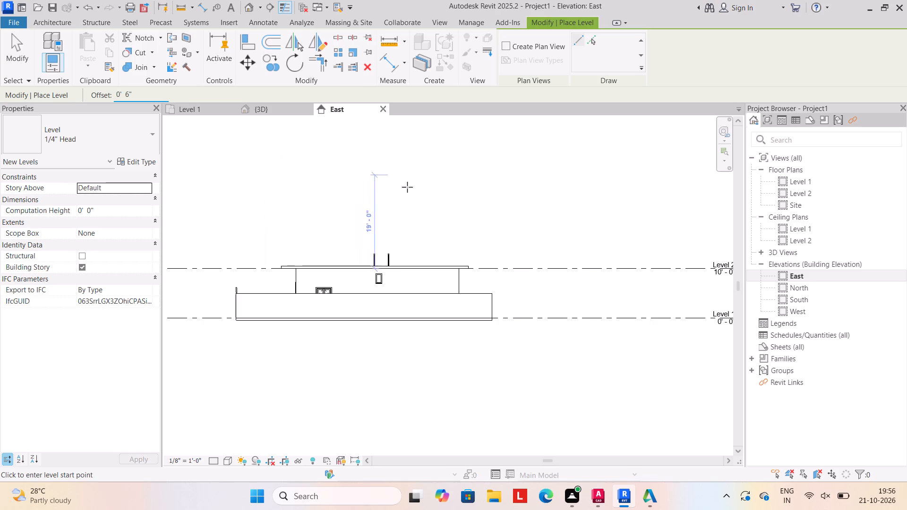
click(595, 35)
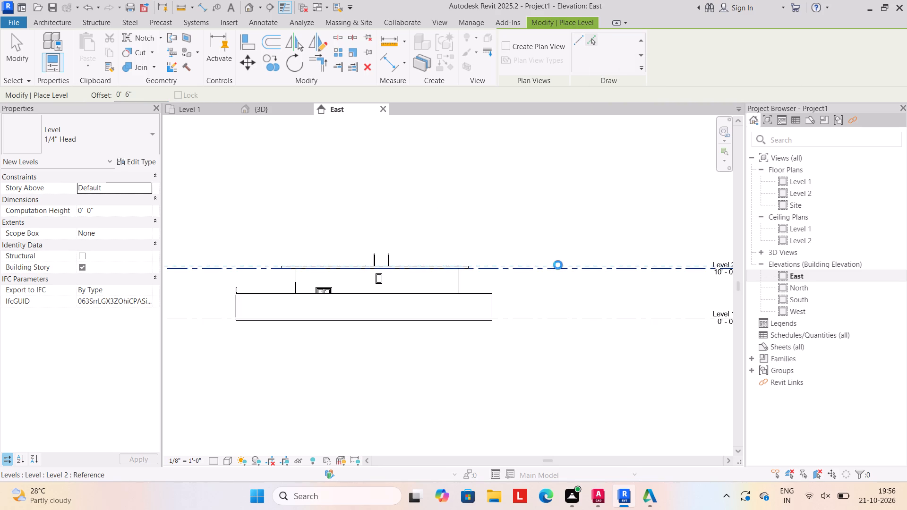
click(558, 265)
Add four more levels above Level 3 by picking each topmost level in turn with a 10'-6" offset.
scroll(521, 263, up, 9)
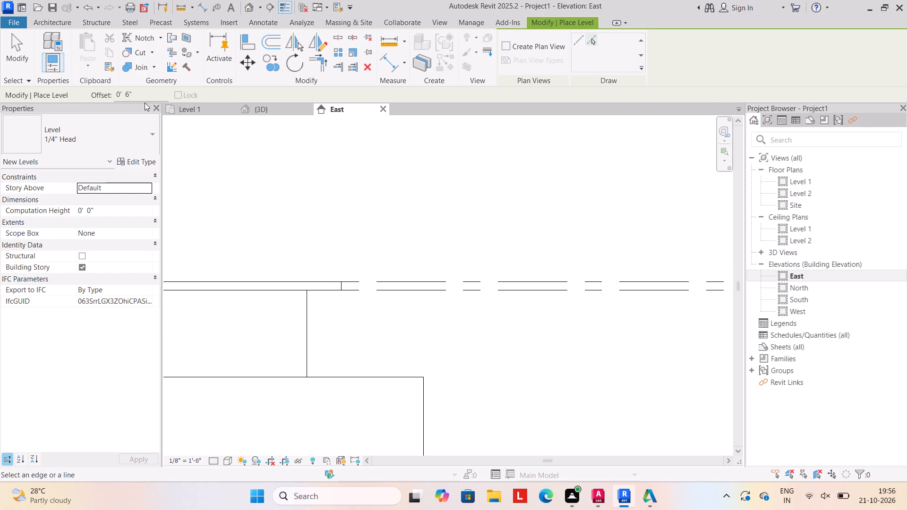
click(143, 93)
key(BackSpace)
key(BackSpace)
key(BackSpace)
key(BackSpace)
key(BackSpace)
key(BackSpace)
key(BackSpace)
key(BackSpace)
key(BackSpace)
key(BackSpace)
key(BackSpace)
text(10'6")
key(Return)
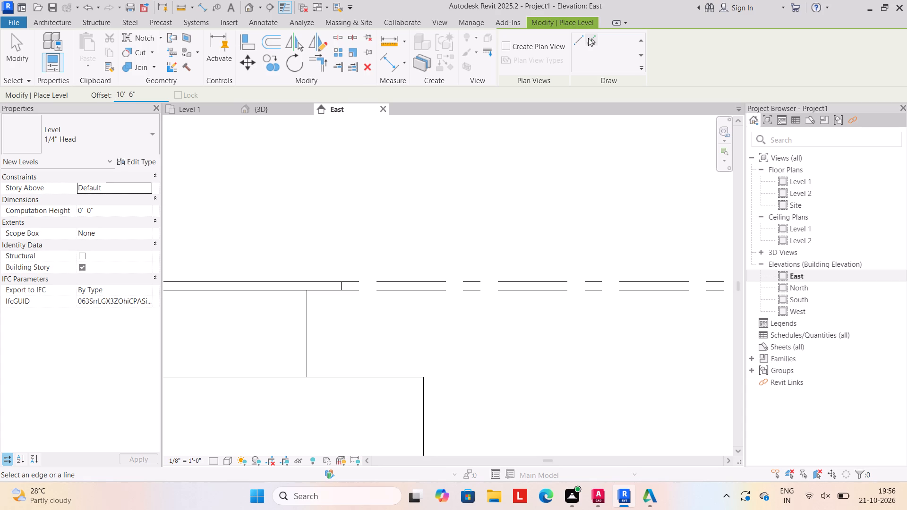
click(594, 37)
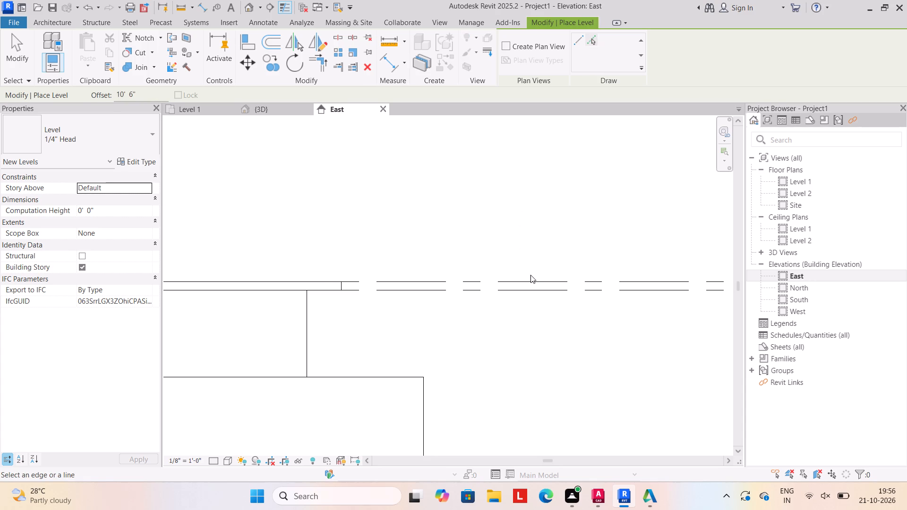
click(531, 278)
scroll(531, 218, down, 7)
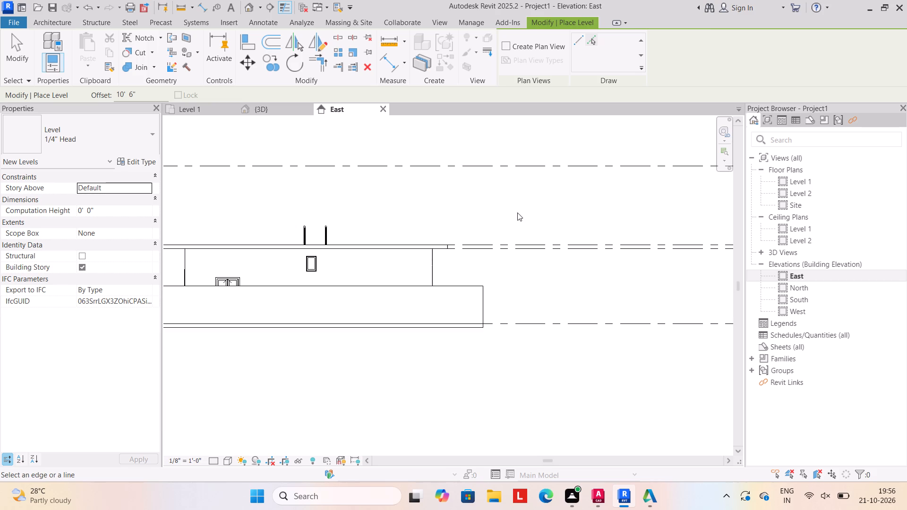
scroll(507, 196, down, 2)
middle_drag(504, 195, 502, 302)
click(516, 282)
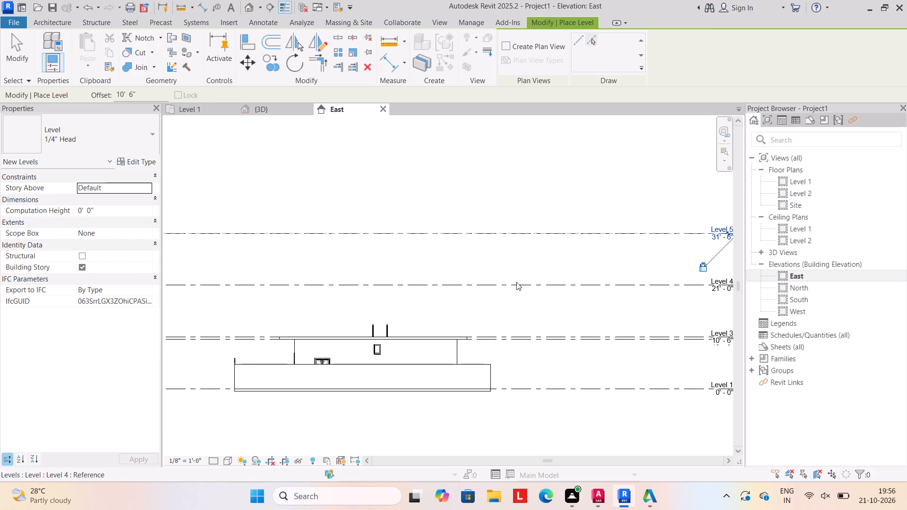
click(503, 233)
scroll(505, 262, down, 5)
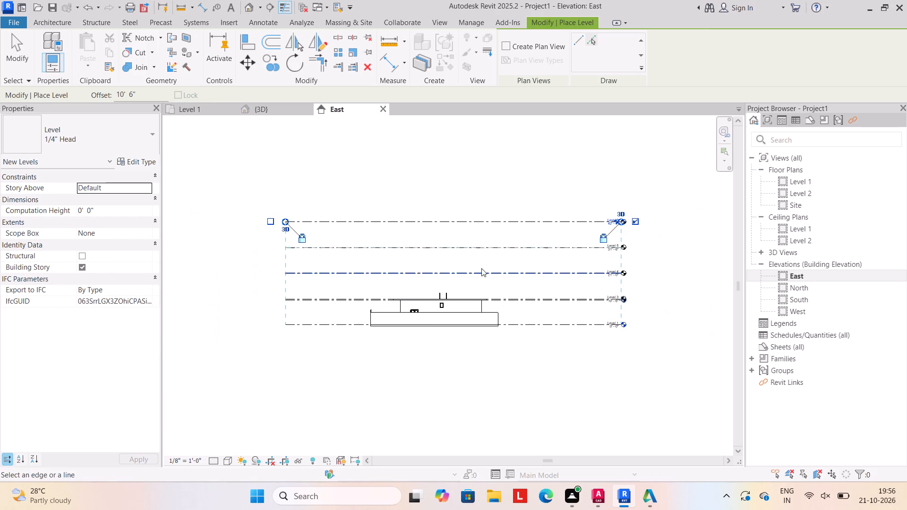
click(471, 217)
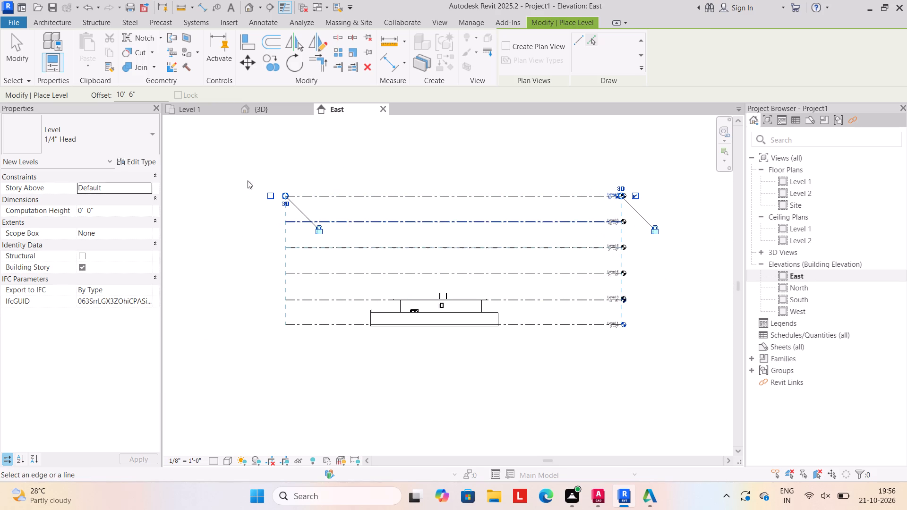
click(275, 104)
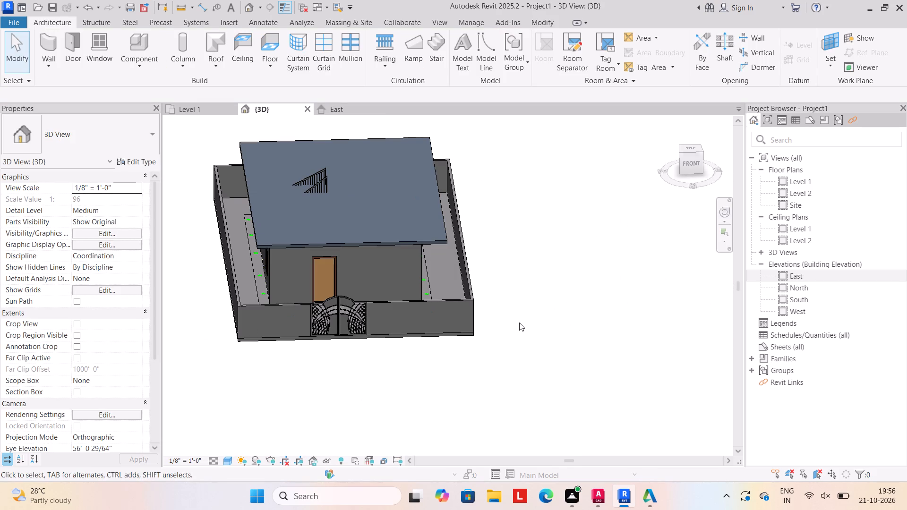
key(Escape)
key(Escape)
scroll(554, 337, down, 2)
middle_drag(552, 340, 546, 326)
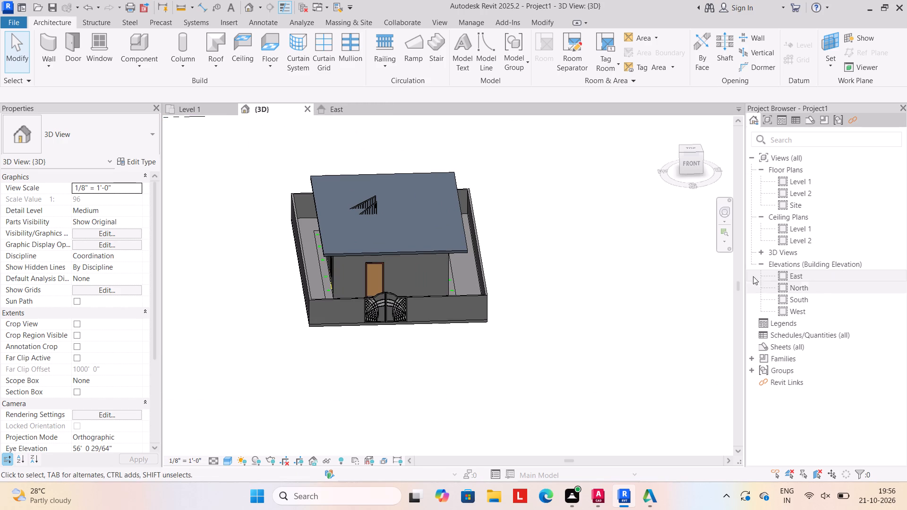
In the East elevation, temporarily hide the compound walls and the gate around the building.
click(342, 108)
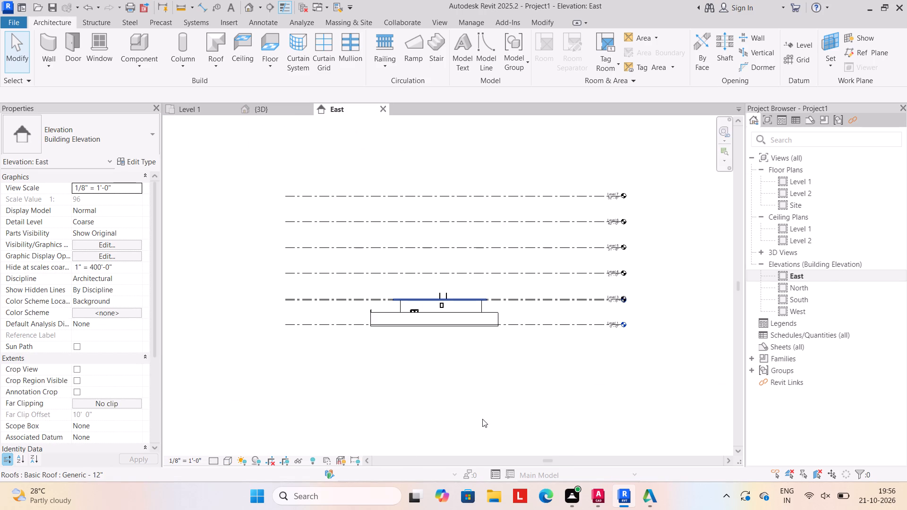
click(456, 312)
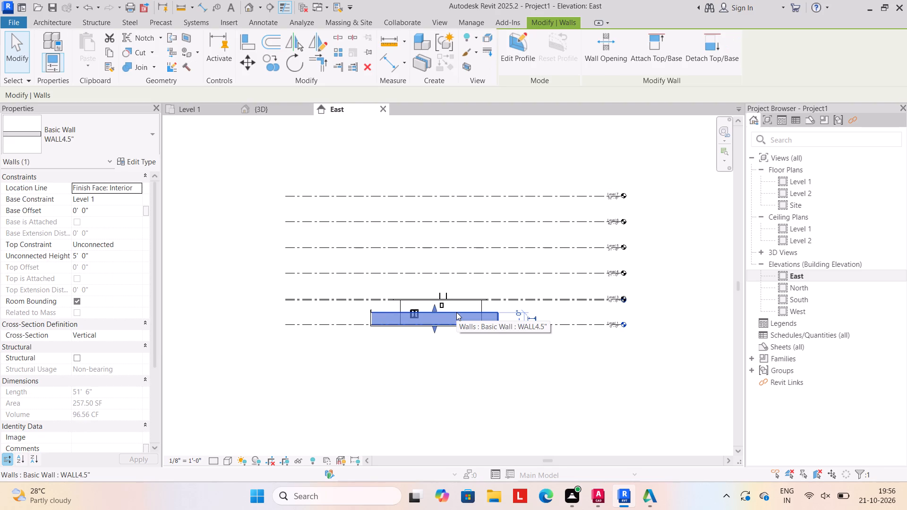
text(HH)
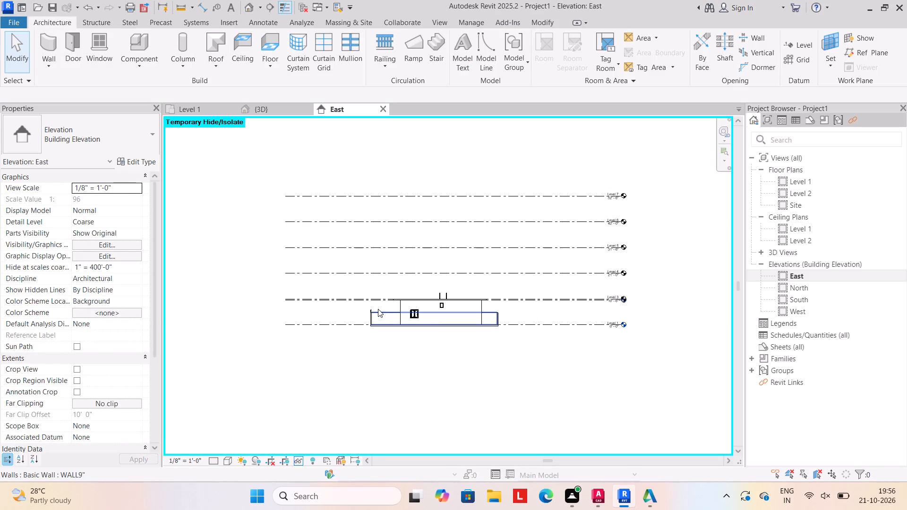
click(378, 309)
text(HH)
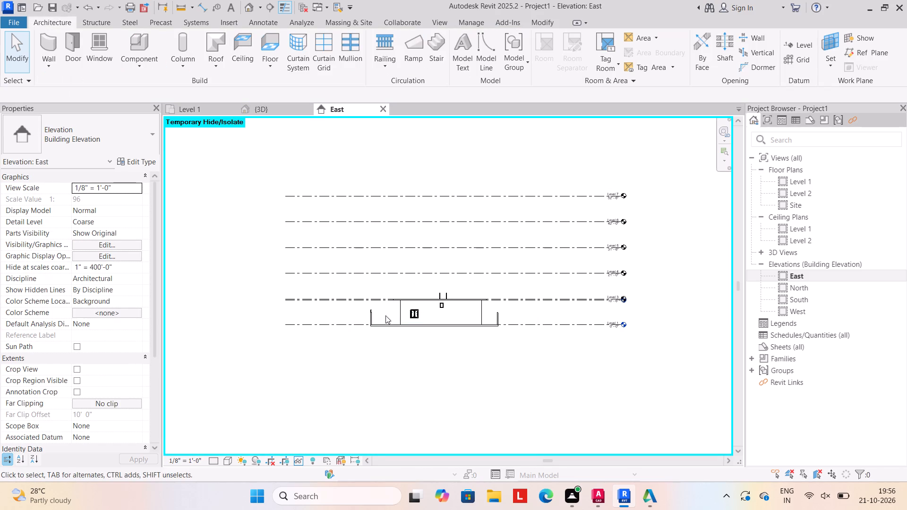
click(371, 315)
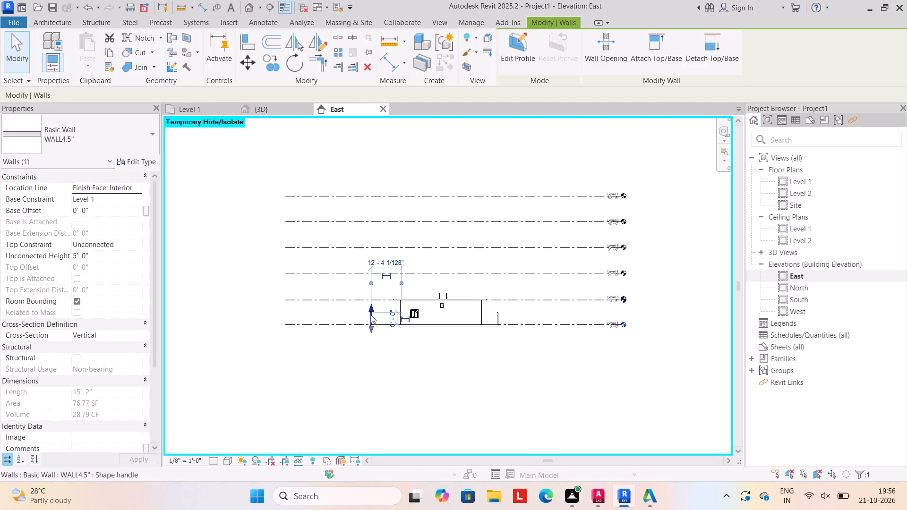
text(HH)
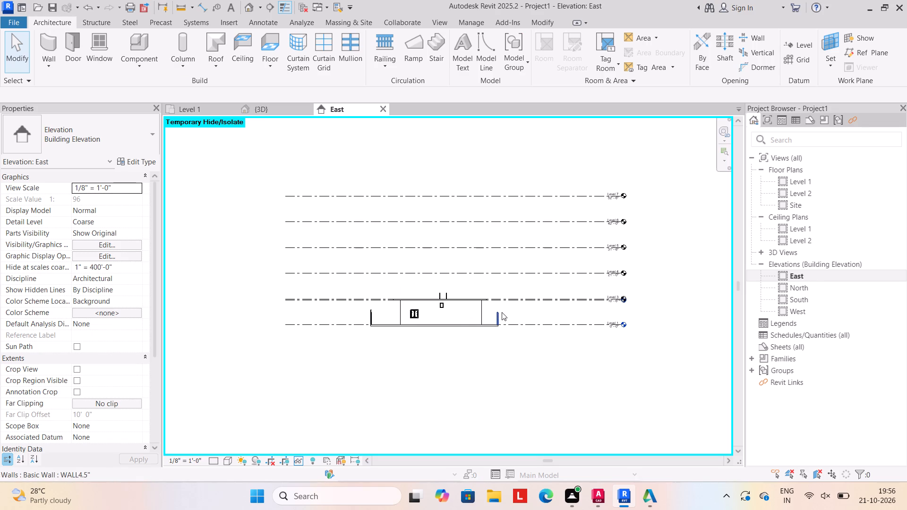
click(497, 316)
text(HH)
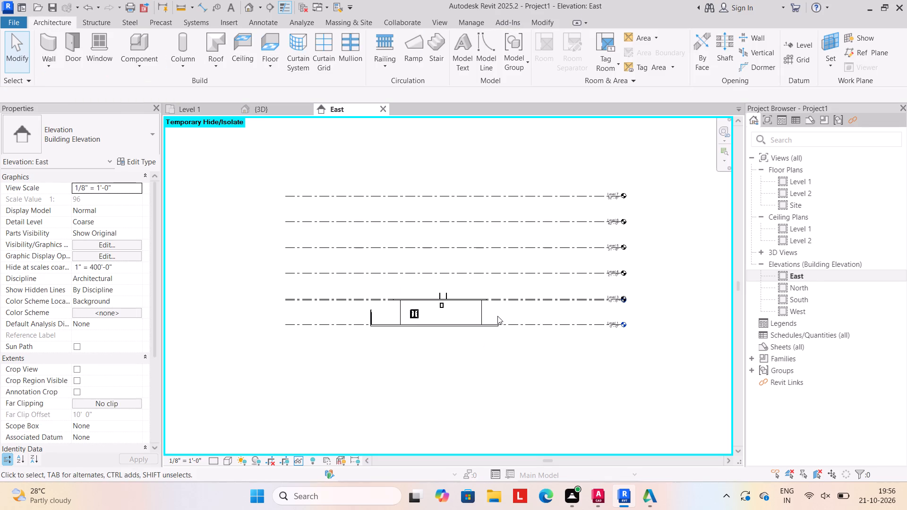
click(370, 313)
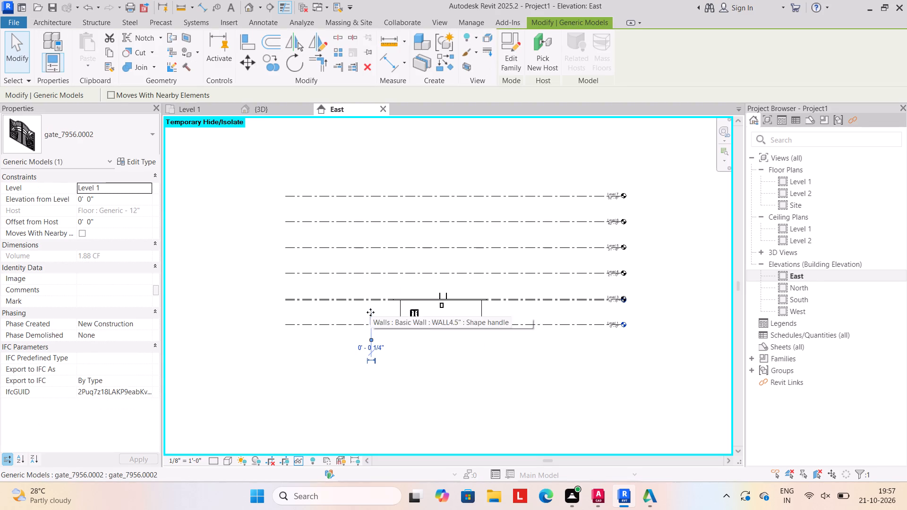
text(HH)
scroll(432, 306, up, 5)
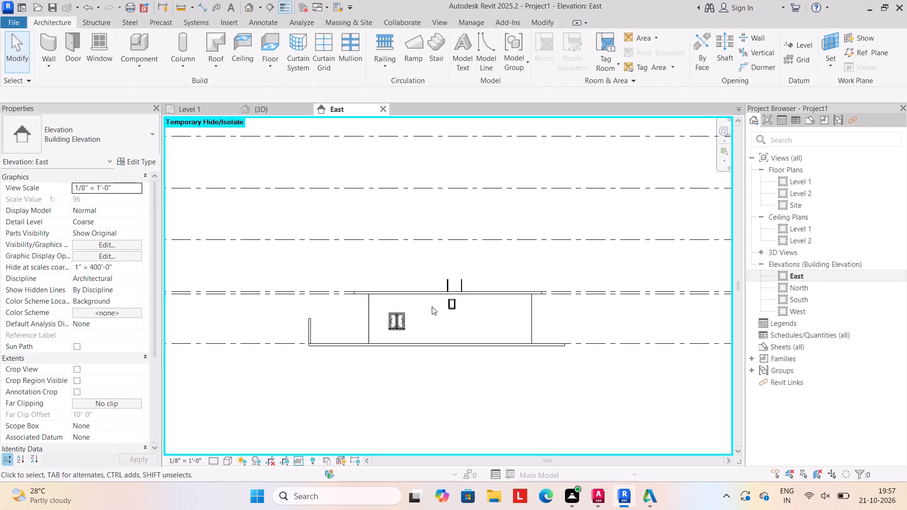
click(309, 322)
text(HH)
Copy the whole ground-floor building with its roof slab, paste it aligned to Level 3 and Level 4, and show it in 3D.
click(351, 272)
drag(351, 272, 442, 325)
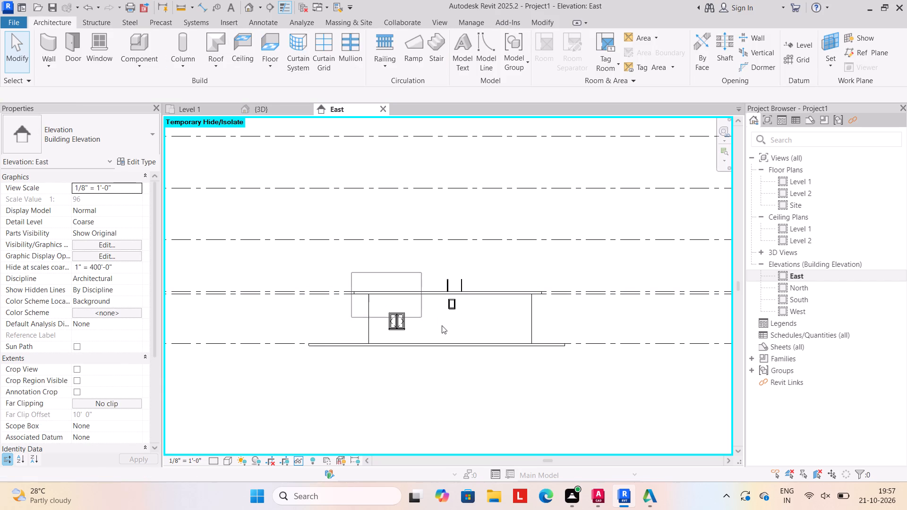
drag(442, 325, 561, 344)
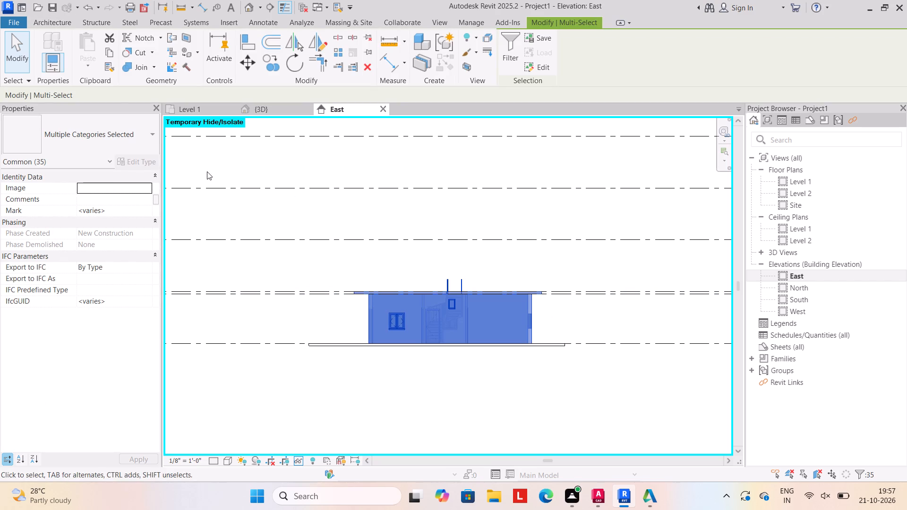
click(110, 52)
click(90, 67)
click(114, 111)
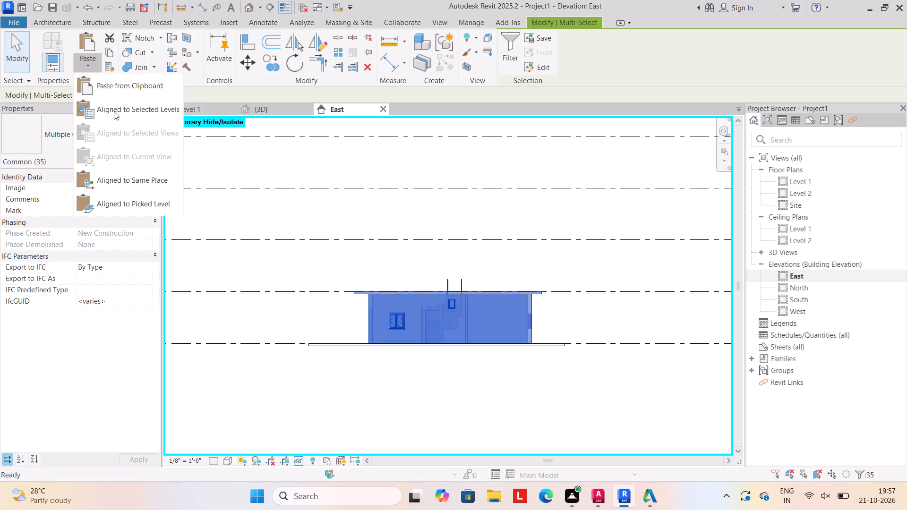
click(271, 187)
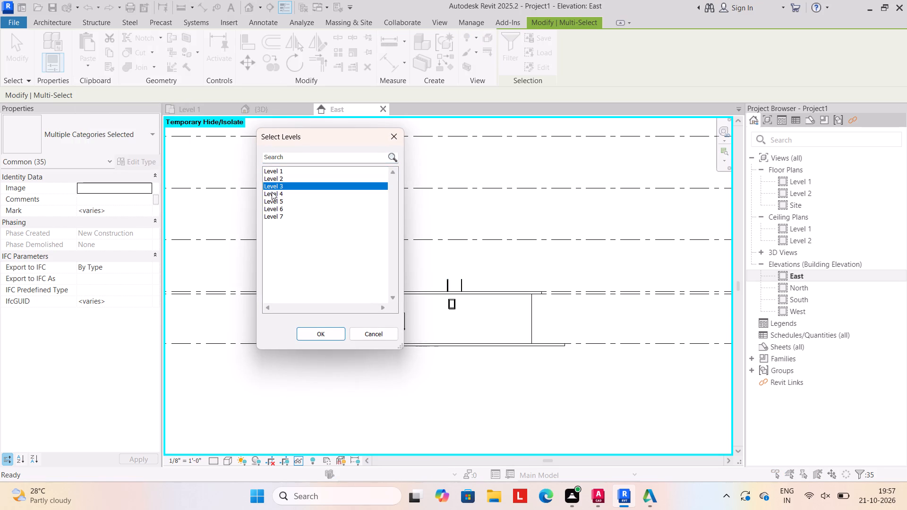
ctrl+click(273, 195)
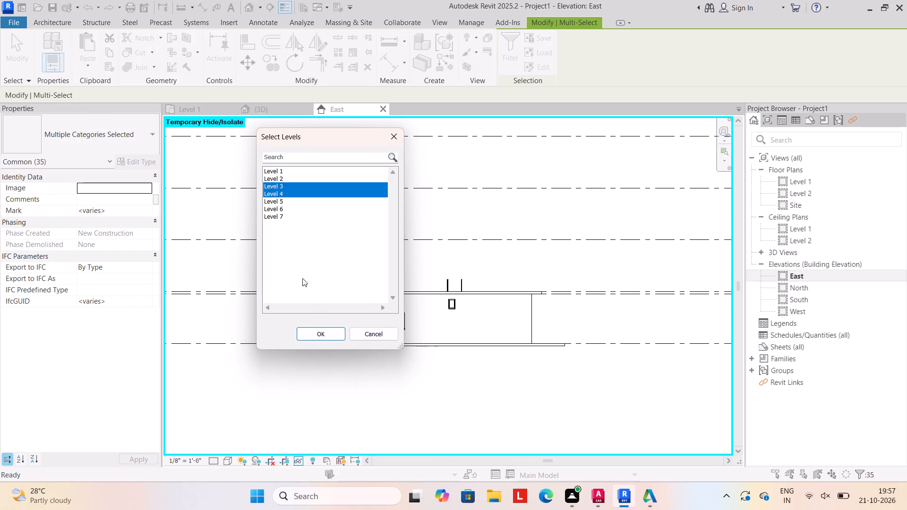
click(309, 334)
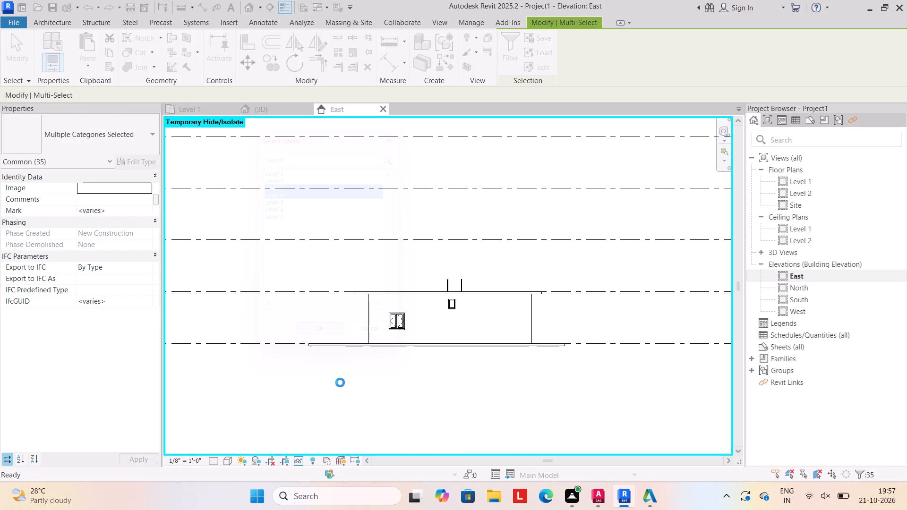
click(316, 393)
click(263, 108)
scroll(323, 272, down, 1)
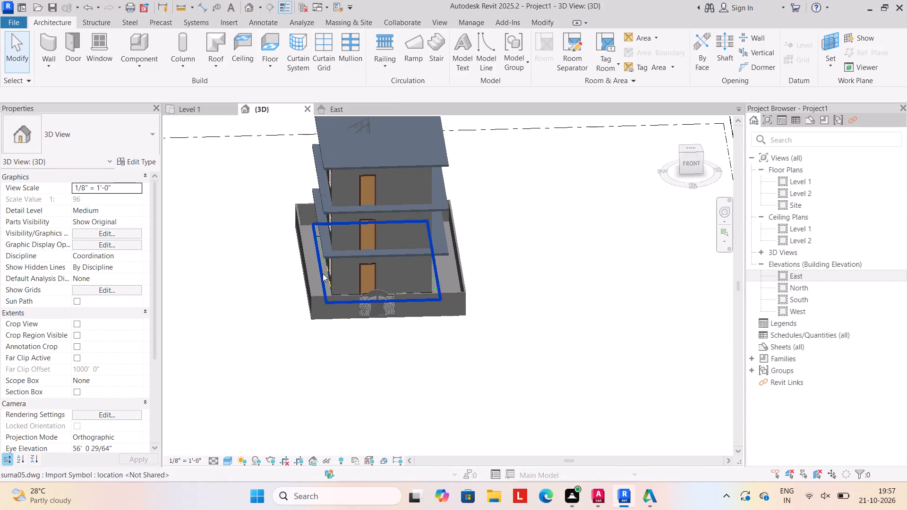
key(Escape)
shift+middle_drag(320, 348, 315, 331)
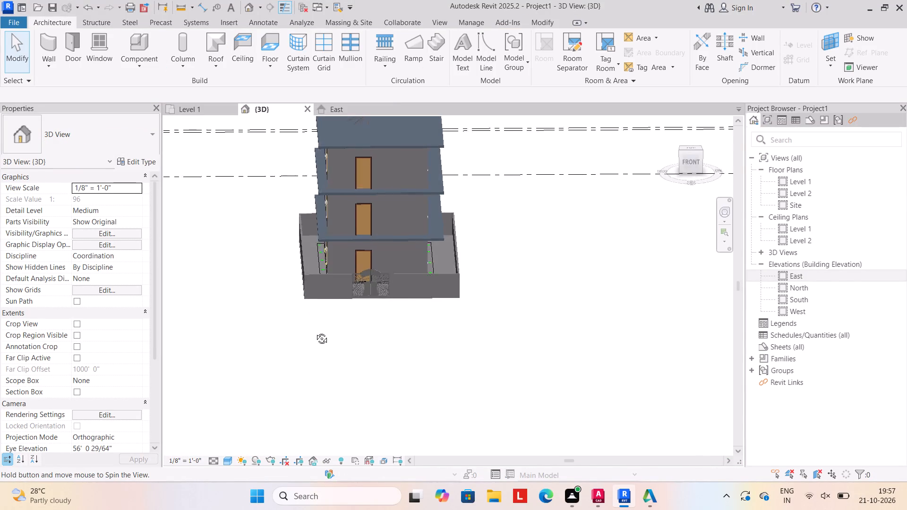
In the Level 1 plan, sketch a rectangular railing path around the building's outer wall corners with a 2' outward offset.
shift+middle_drag(315, 331, 314, 334)
scroll(259, 245, down, 1)
middle_drag(259, 246, 286, 265)
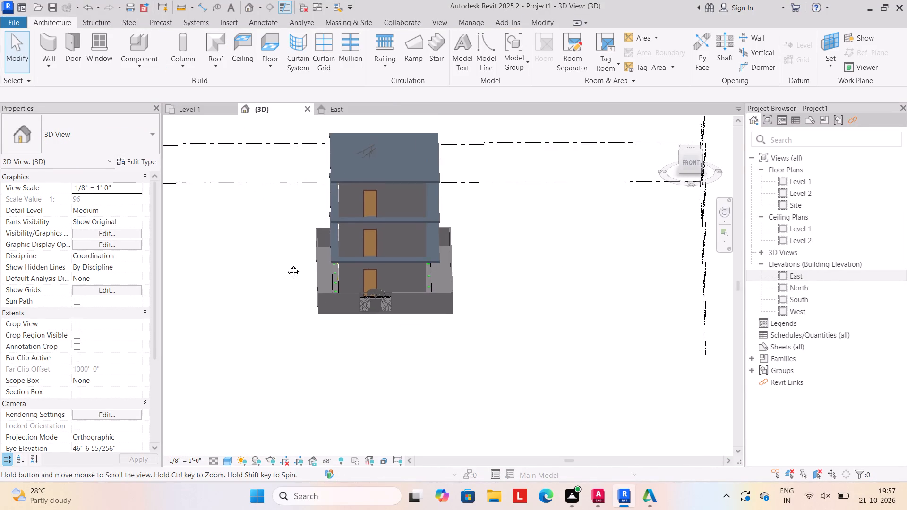
middle_drag(286, 265, 291, 269)
click(188, 111)
scroll(212, 201, down, 2)
middle_drag(214, 201, 229, 202)
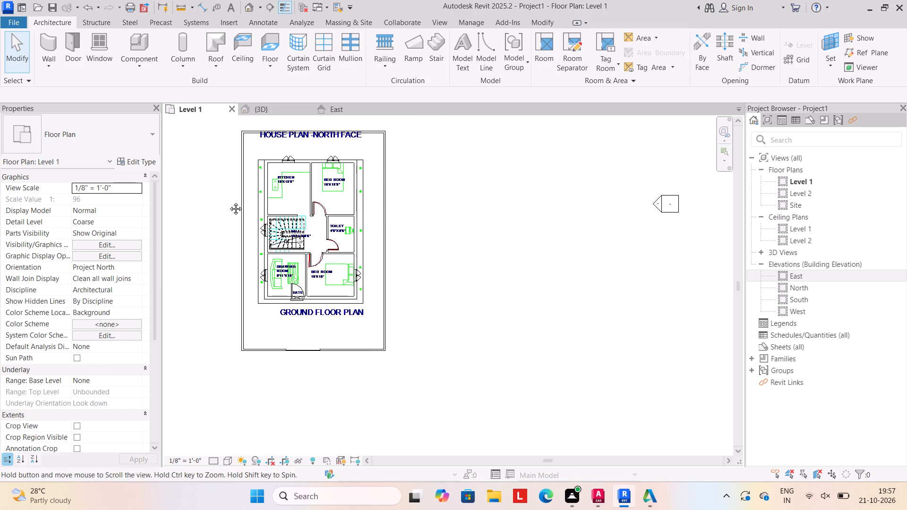
middle_drag(229, 202, 245, 200)
click(385, 65)
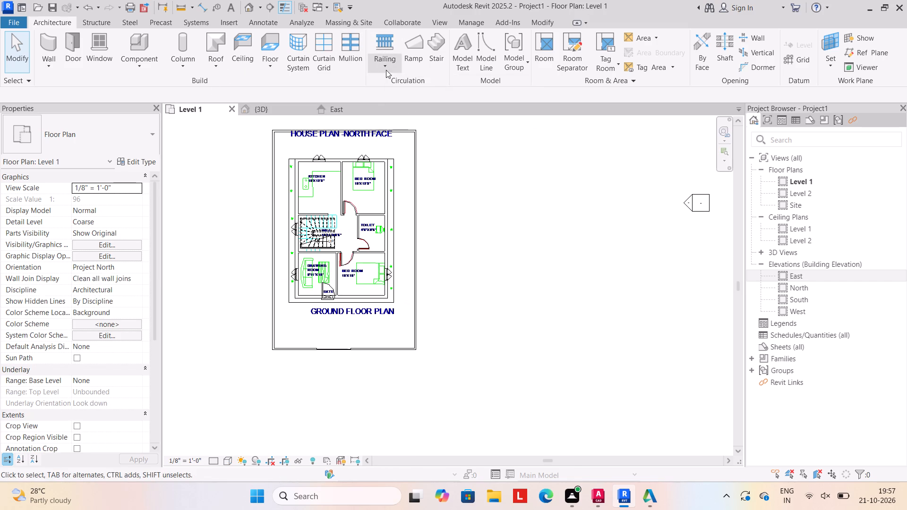
click(396, 83)
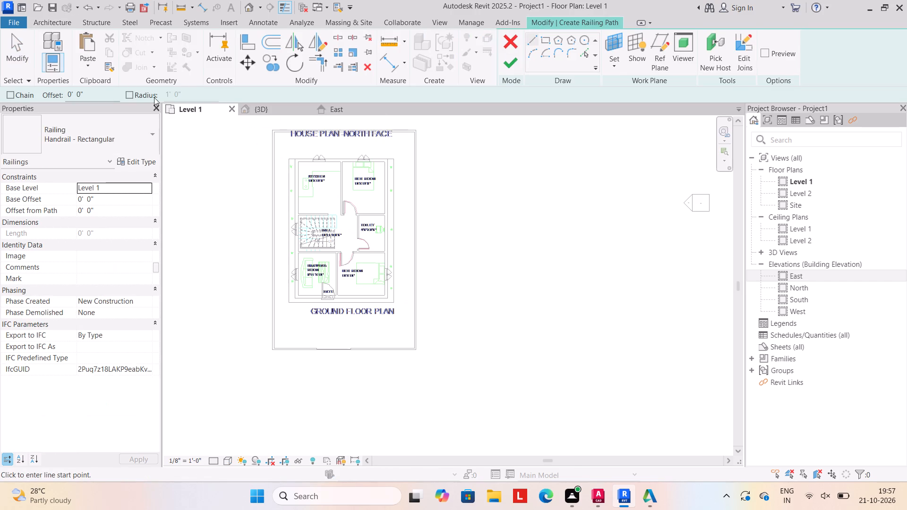
click(548, 38)
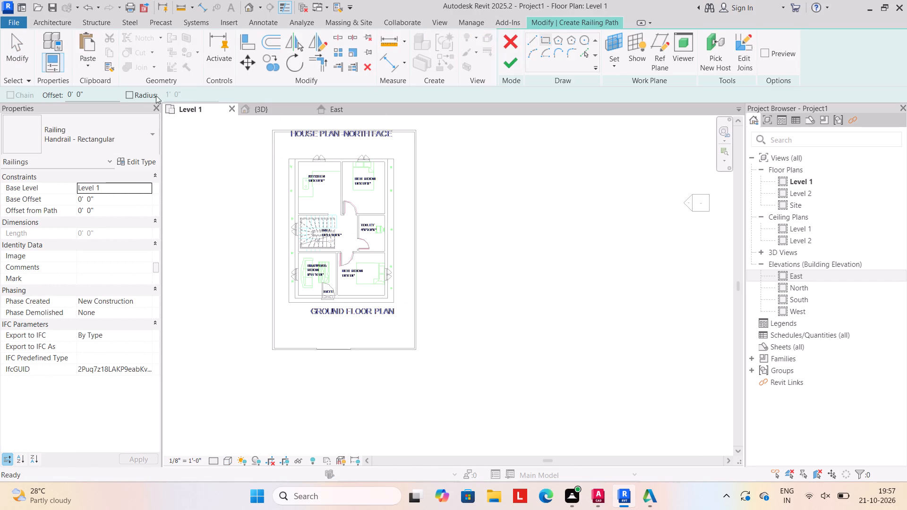
click(103, 92)
key(BackSpace)
key(BackSpace)
key(BackSpace)
key(BackSpace)
key(BackSpace)
key(BackSpace)
key(BackSpace)
key(BackSpace)
key(BackSpace)
text(2')
key(Return)
scroll(317, 186, up, 2)
click(285, 149)
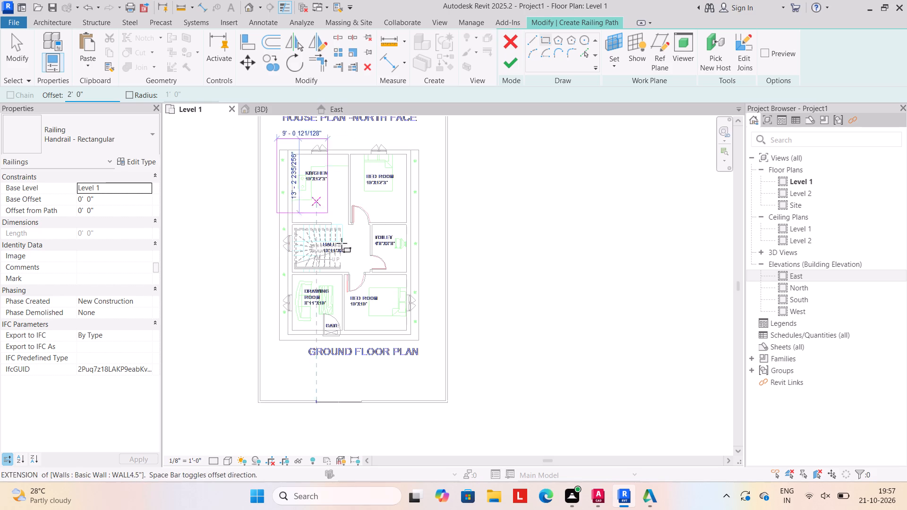
click(413, 338)
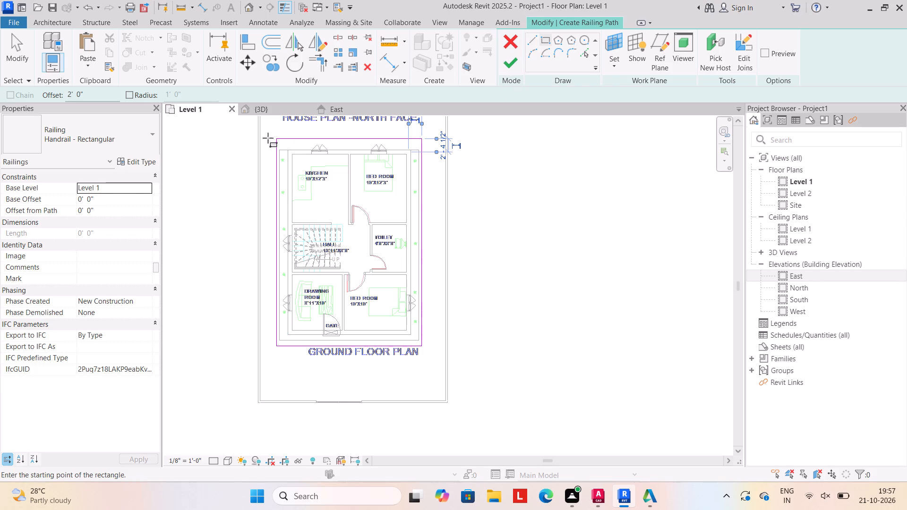
Set the railing's base level to Level 2, finish the path and show it in the 3D view.
click(145, 187)
click(126, 220)
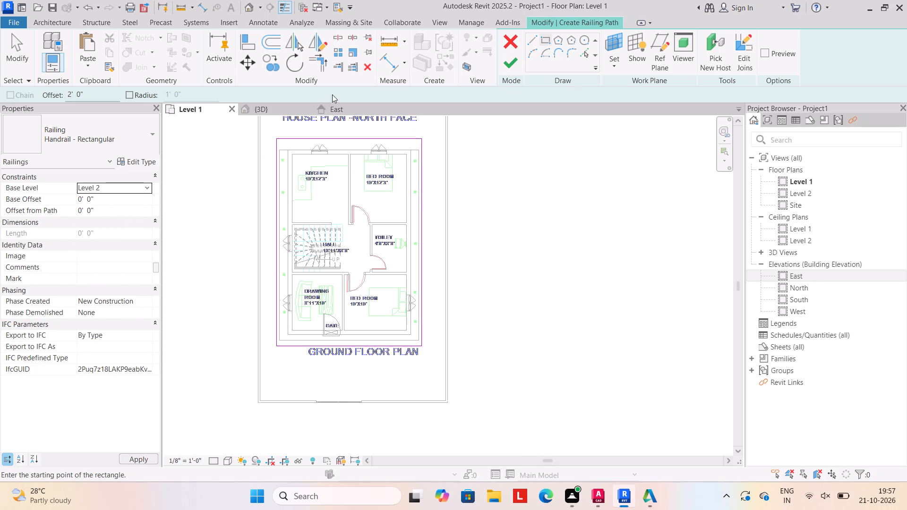
click(506, 59)
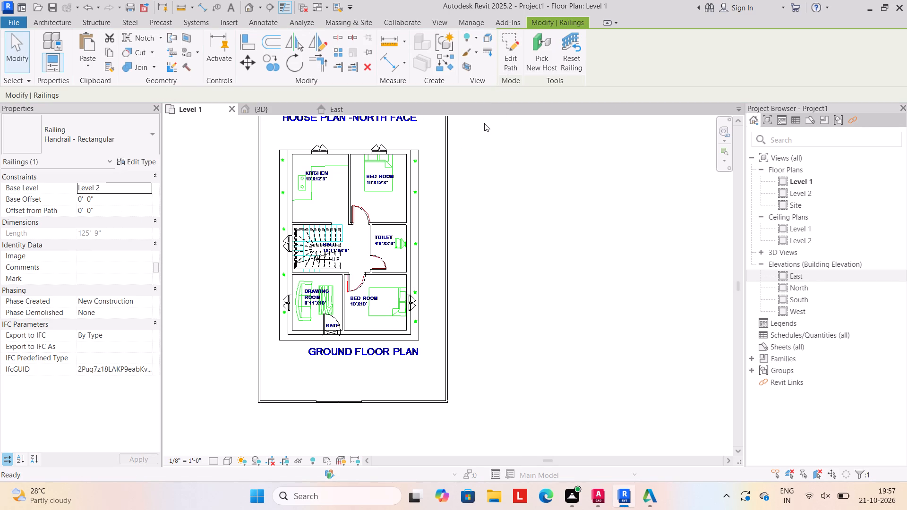
click(264, 109)
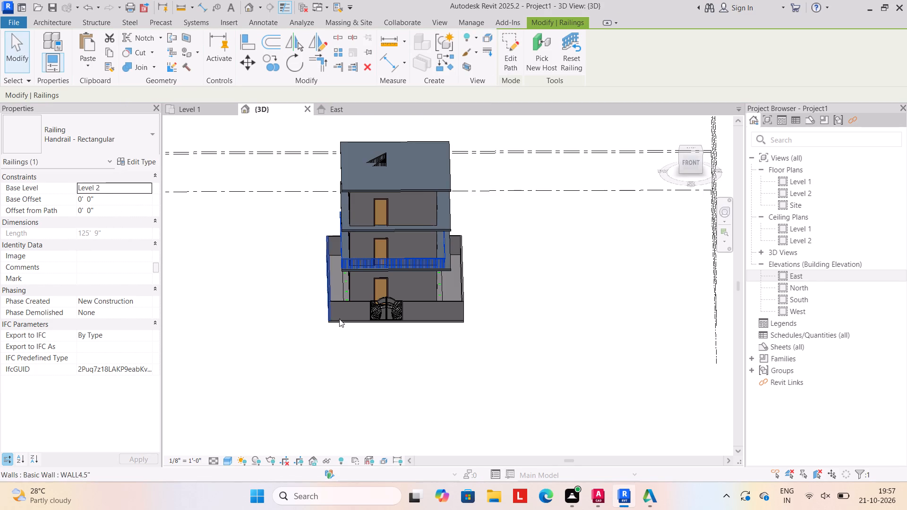
click(287, 328)
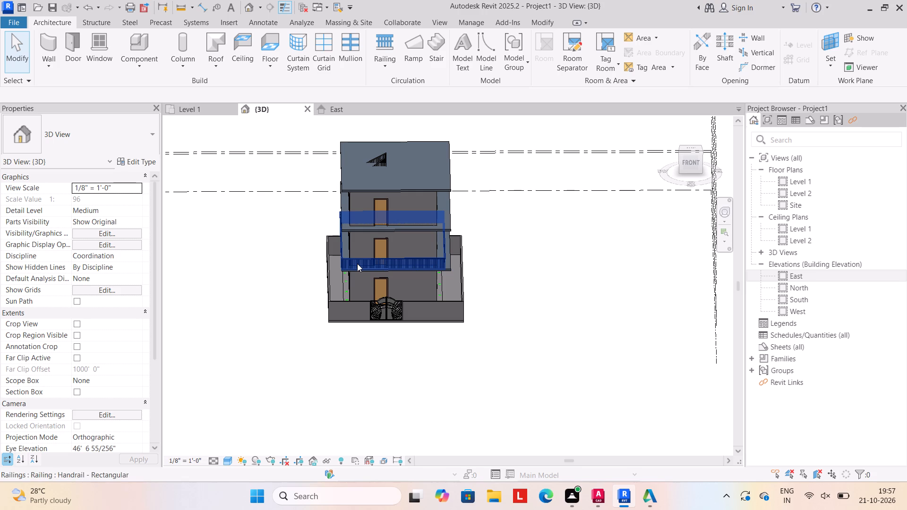
Copy the Level 2 railing and paste it aligned to Level 4.
click(357, 263)
click(109, 51)
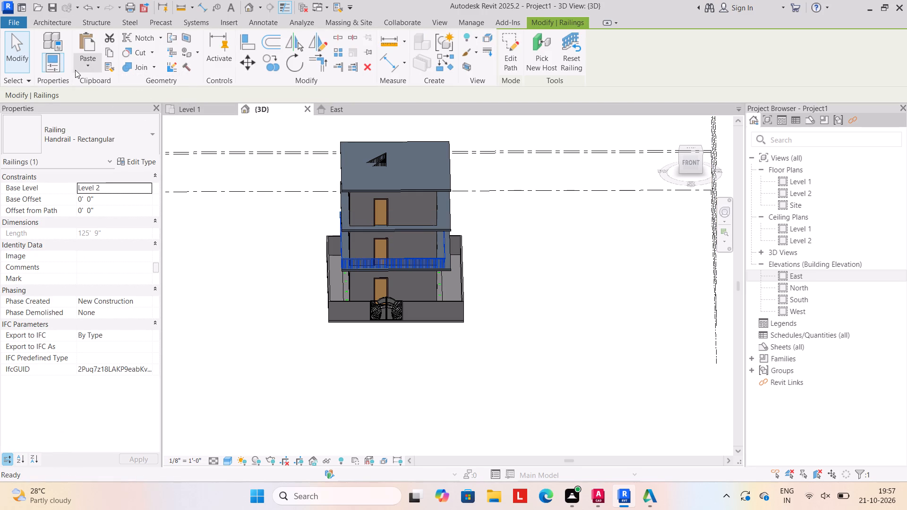
click(86, 69)
click(107, 110)
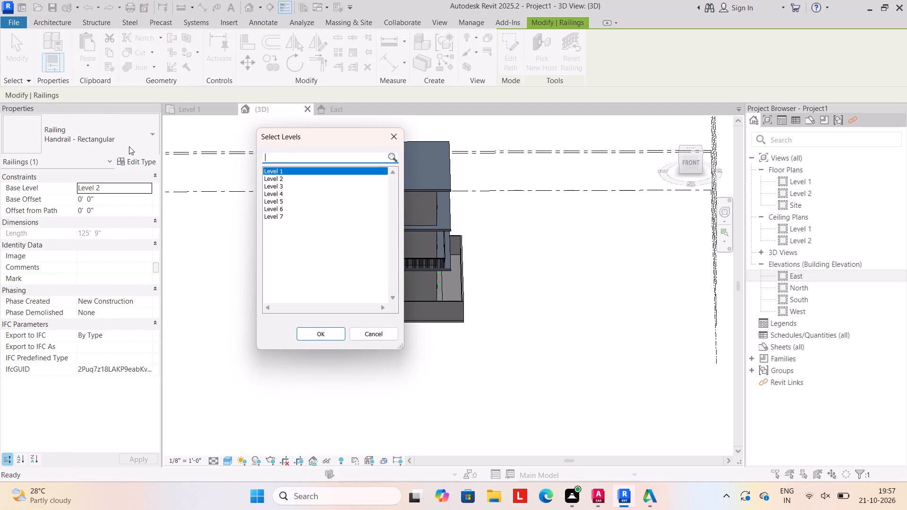
click(273, 195)
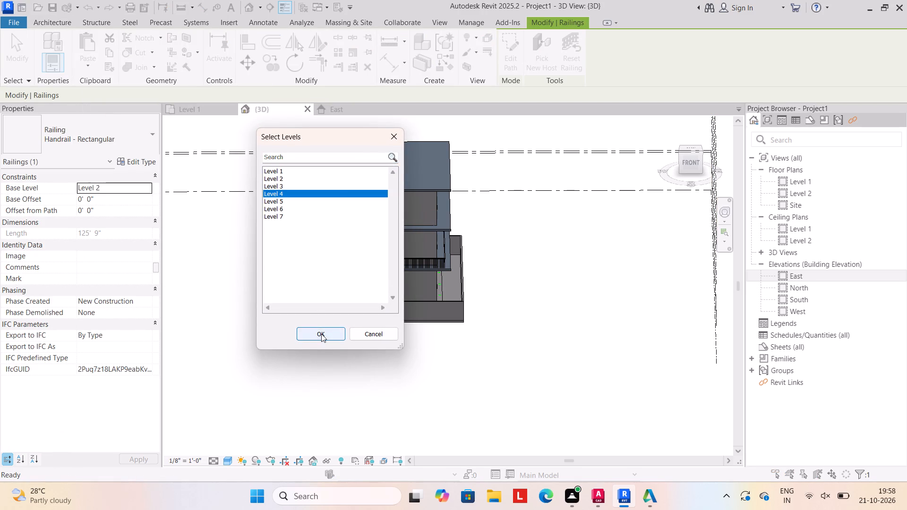
click(321, 331)
click(239, 297)
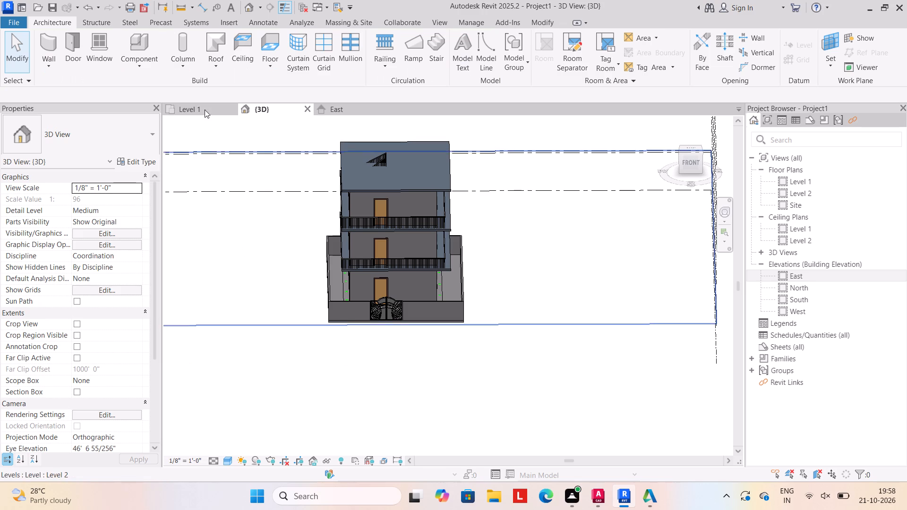
Nudge the Level 2 railing sideways toward the slab's right edge as seen from the front.
shift+middle_drag(415, 349, 331, 345)
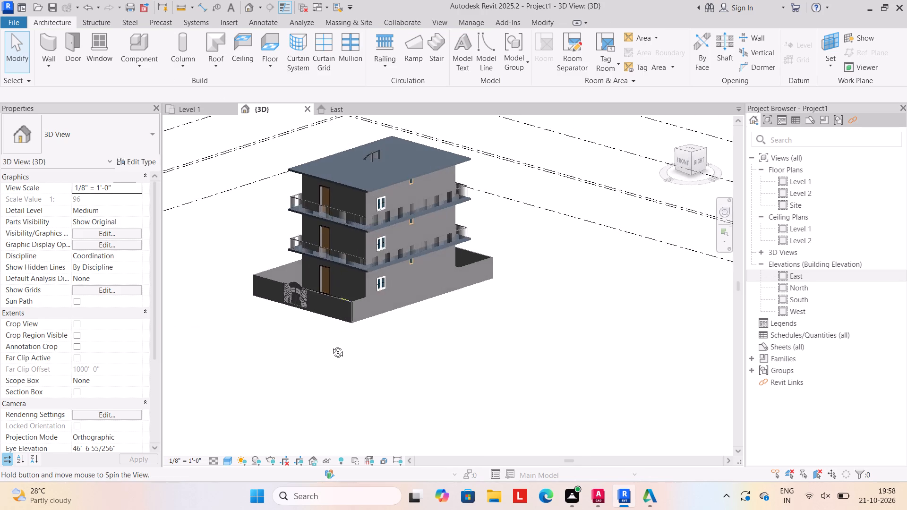
shift+middle_drag(331, 345, 336, 345)
middle_drag(398, 342, 471, 388)
middle_drag(461, 385, 461, 385)
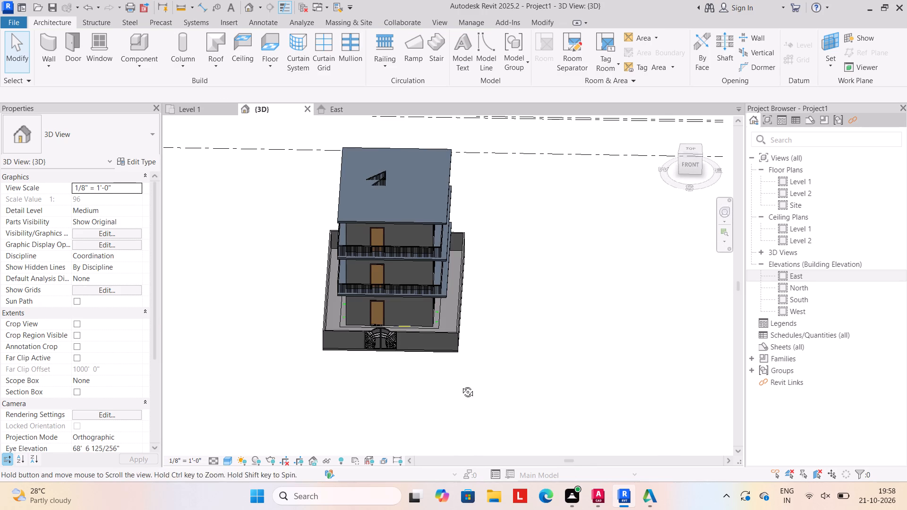
middle_drag(461, 385, 462, 374)
scroll(435, 271, up, 11)
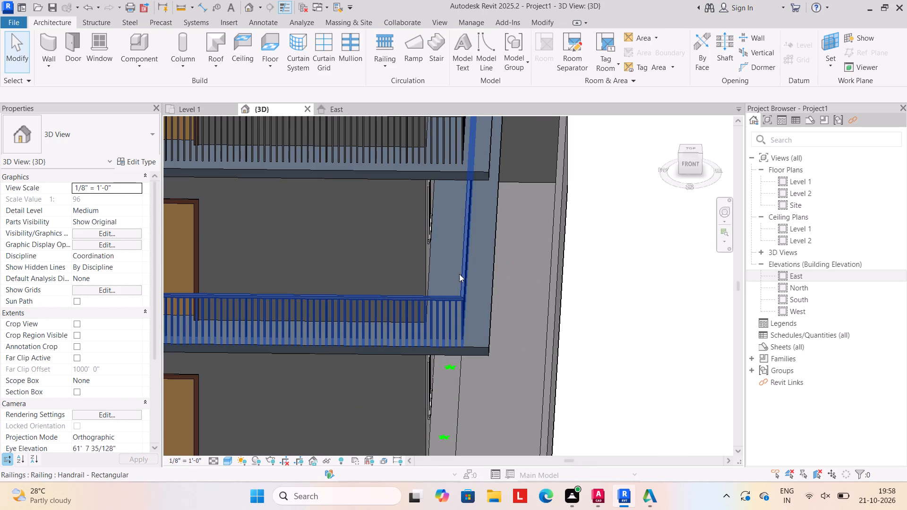
click(461, 272)
key(Right)
key(Right)
key(Right)
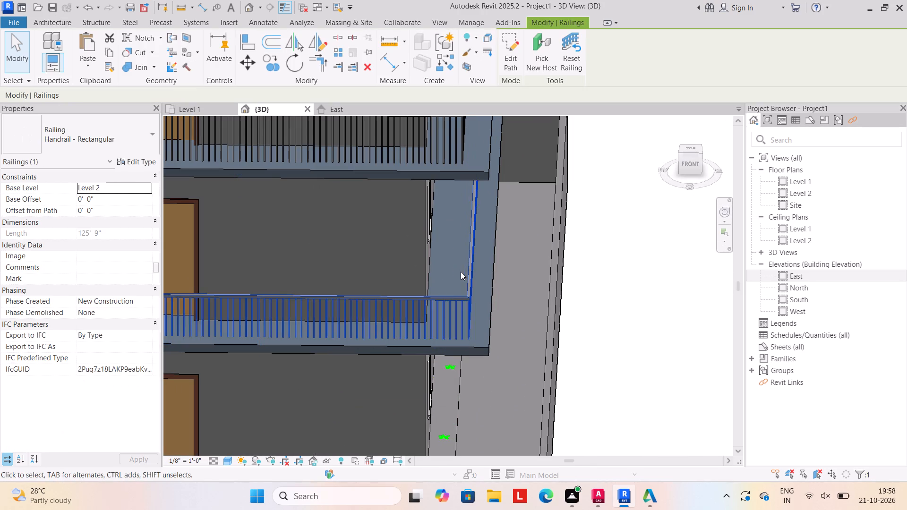
key(Right)
key(Right)
key(Right)
key(Right)
key(Right)
key(Right)
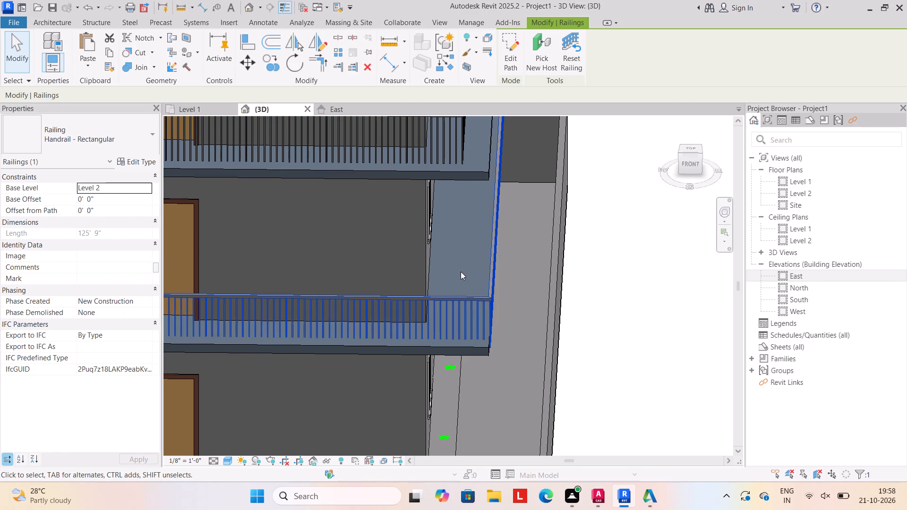
key(Left)
click(675, 272)
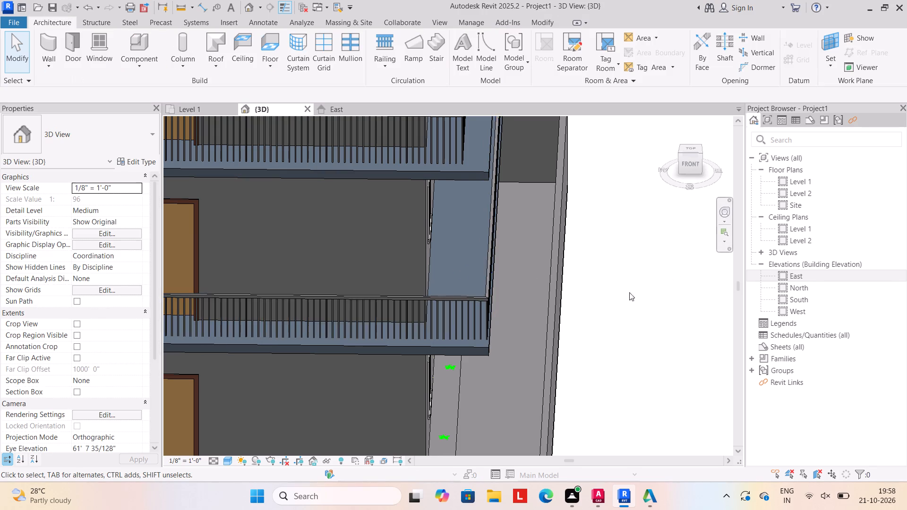
Nudge the Level 2 railing slightly down and back left until it lines up with the slab's left edge and the railing above.
scroll(592, 319, down, 5)
click(481, 312)
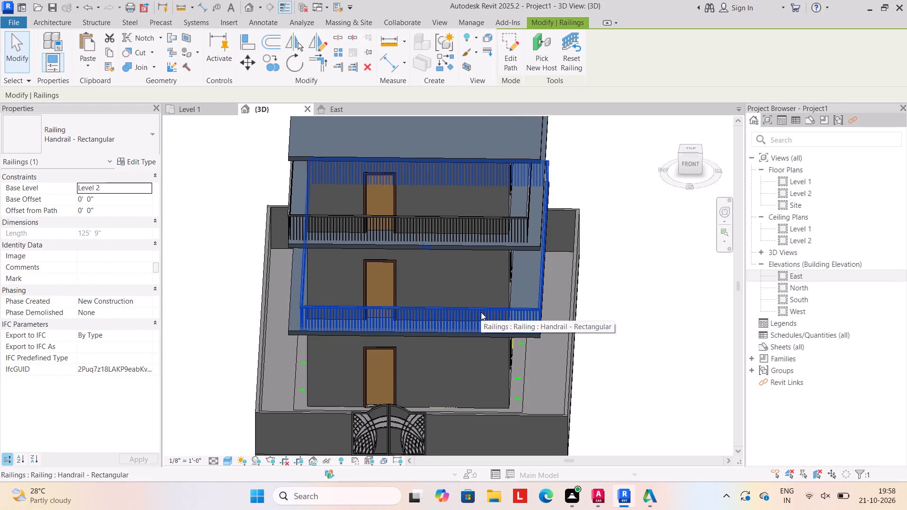
key(Down)
key(Down)
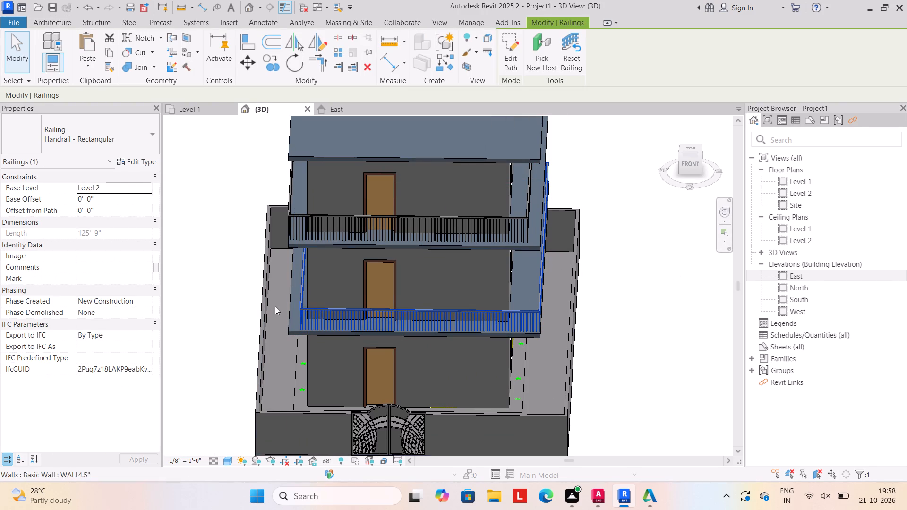
click(303, 287)
key(Left)
key(Left)
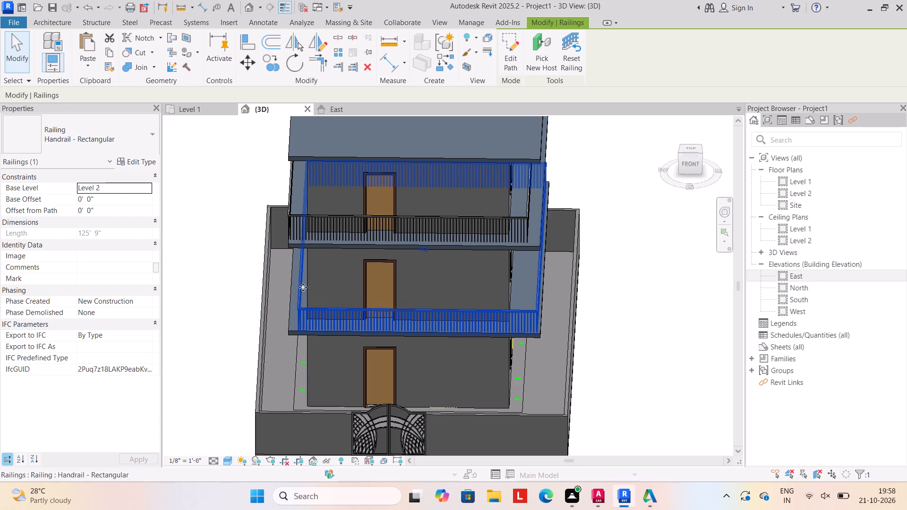
key(Left)
key(Left)
key(Left)
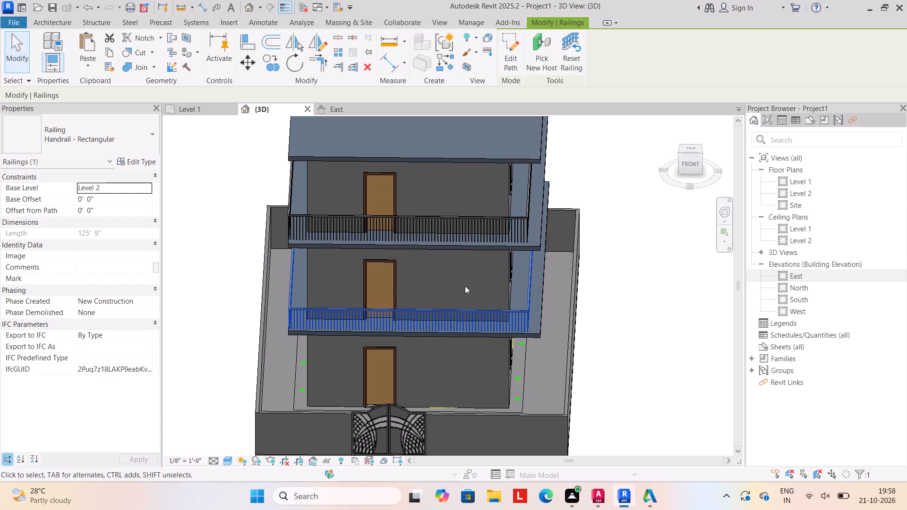
click(643, 263)
Examine the balcony railings and floors from the front of the building in 3D.
scroll(641, 267, down, 3)
middle_drag(641, 268, 577, 292)
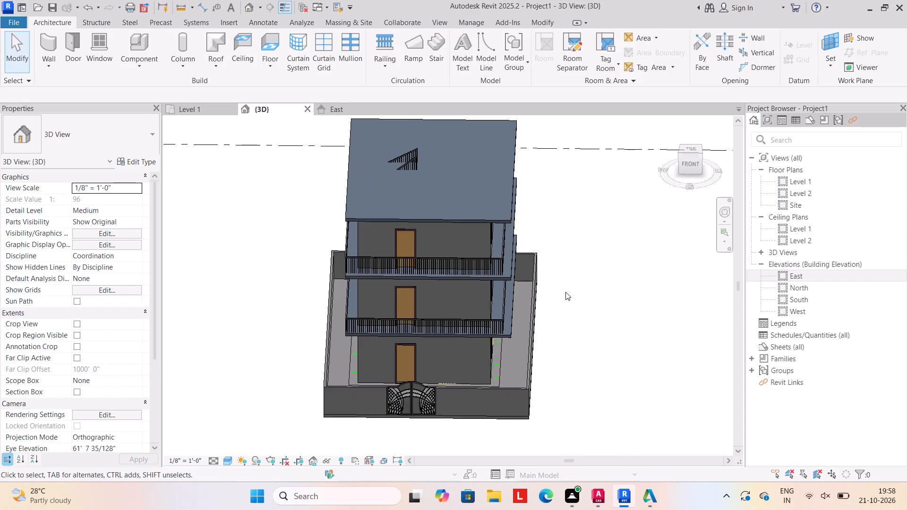
scroll(565, 293, down, 1)
middle_drag(565, 293, 545, 272)
scroll(411, 332, up, 1)
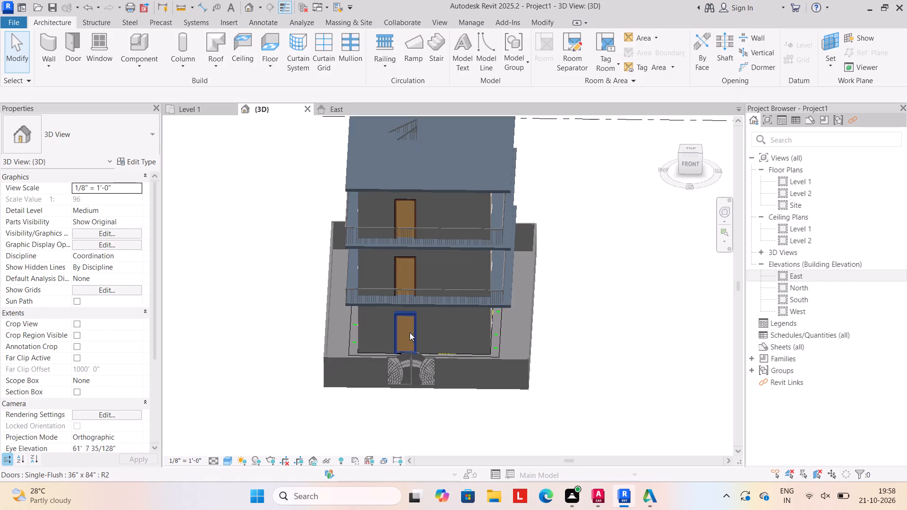
scroll(406, 334, up, 1)
scroll(403, 335, down, 4)
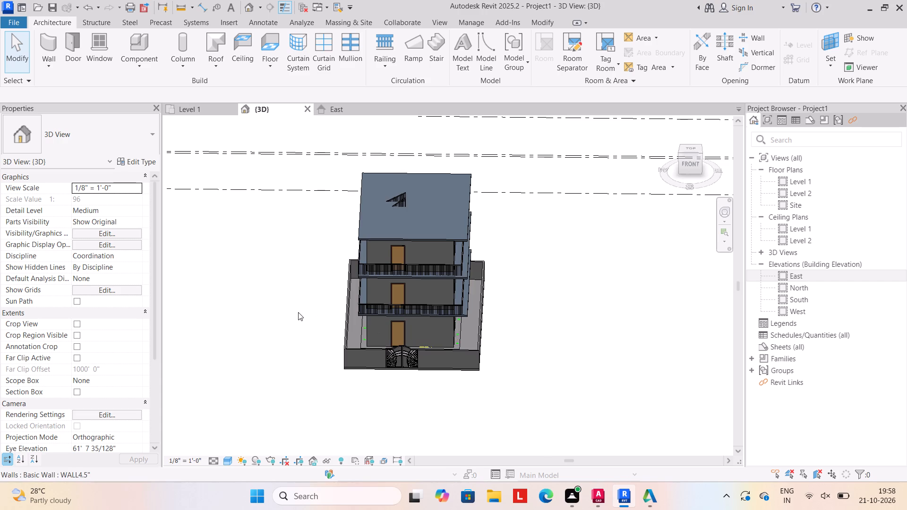
Draw a rectangular 4' high WALL4.5" parapet on Level 5, offset 2' outside the building's exterior walls.
click(206, 110)
scroll(225, 224, down, 2)
middle_drag(225, 223, 257, 228)
click(48, 64)
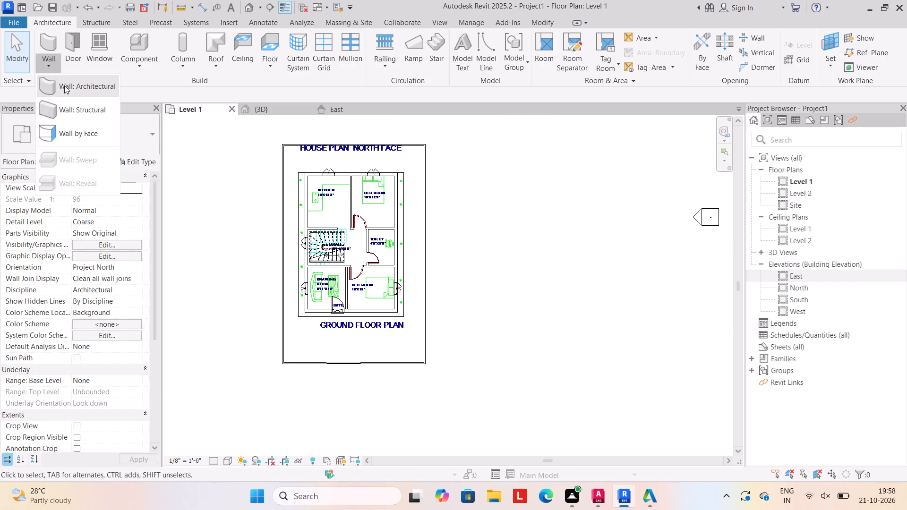
click(66, 84)
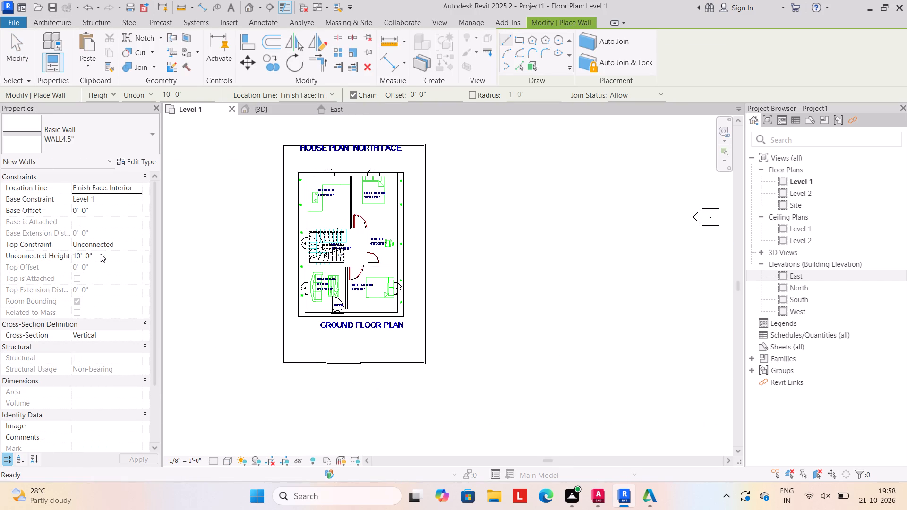
click(101, 254)
key(5)
key(BackSpace)
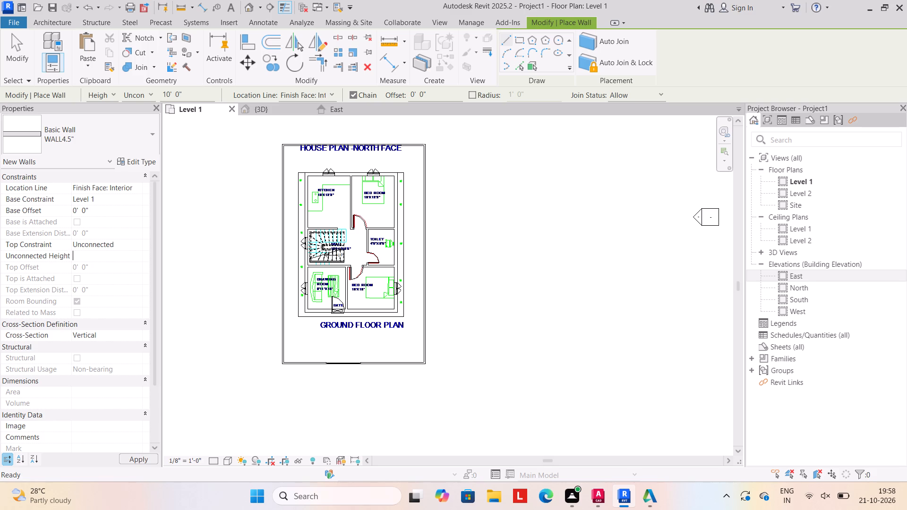
text(4')
key(Return)
click(517, 36)
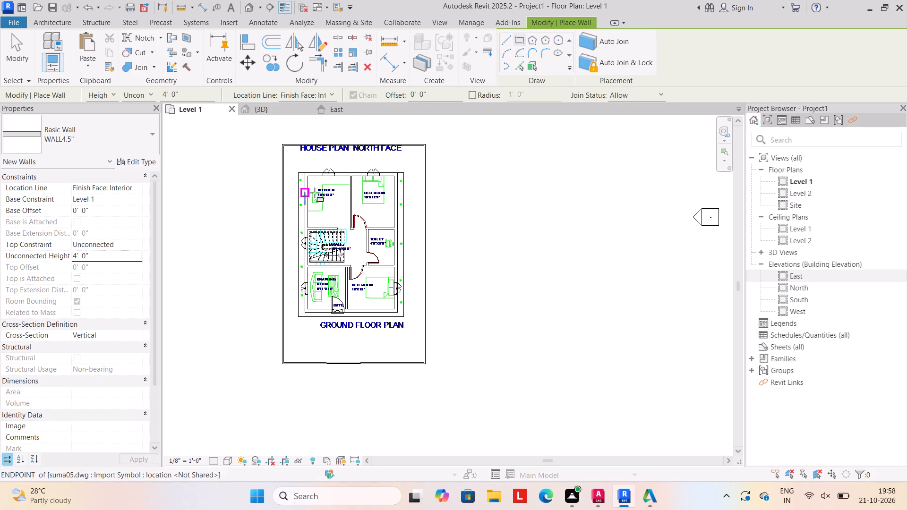
drag(140, 199, 140, 204)
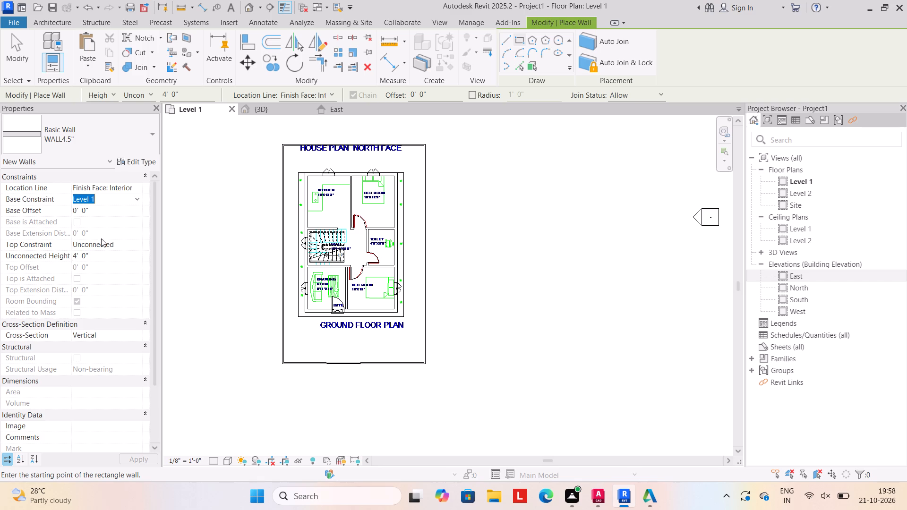
click(138, 199)
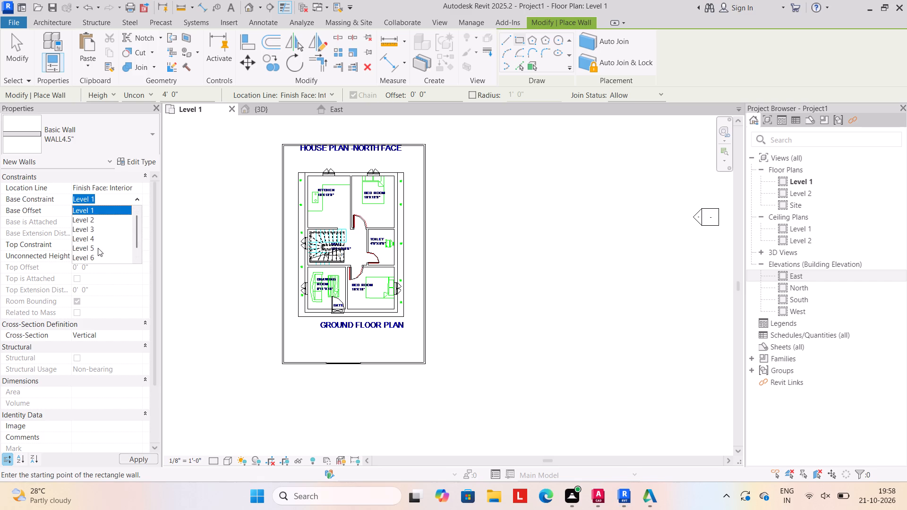
click(88, 248)
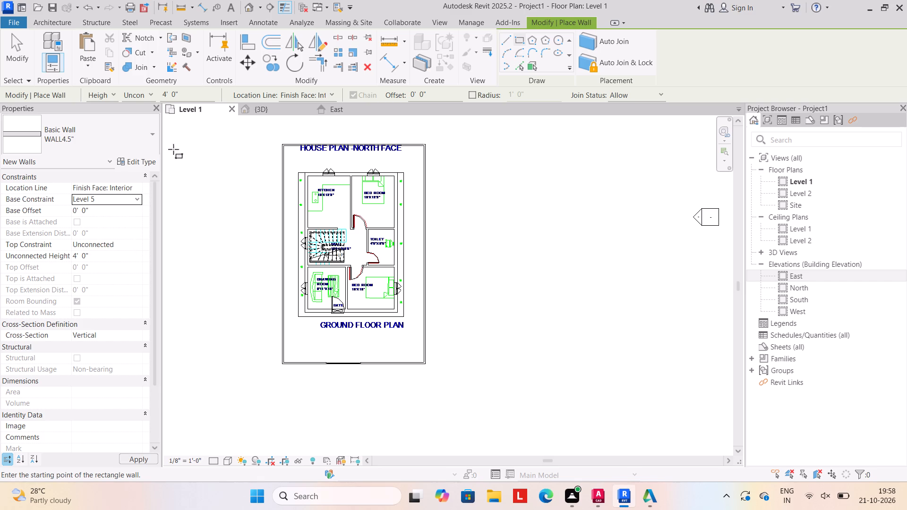
click(432, 93)
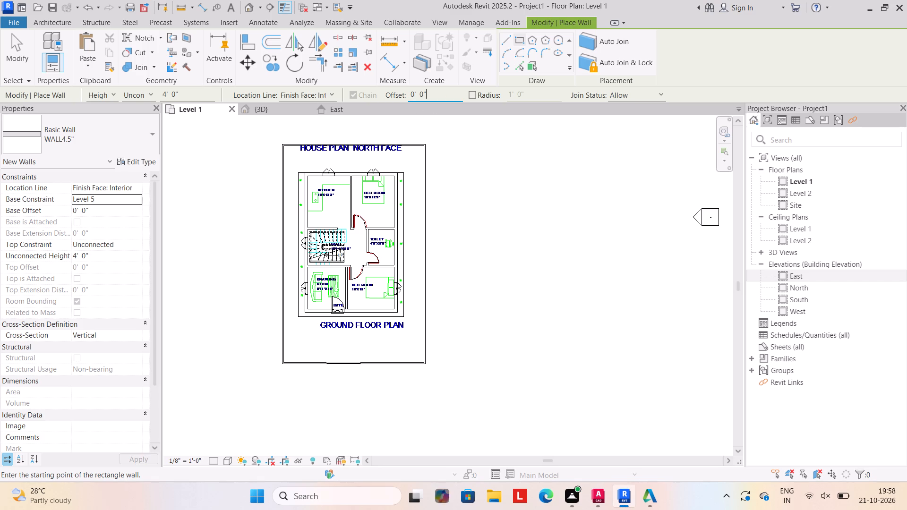
key(BackSpace)
key(BackSpace)
key(BackSpace)
key(BackSpace)
key(BackSpace)
key(BackSpace)
key(BackSpace)
key(BackSpace)
key(BackSpace)
key(BackSpace)
key(BackSpace)
key(BackSpace)
key(BackSpace)
key(BackSpace)
key(BackSpace)
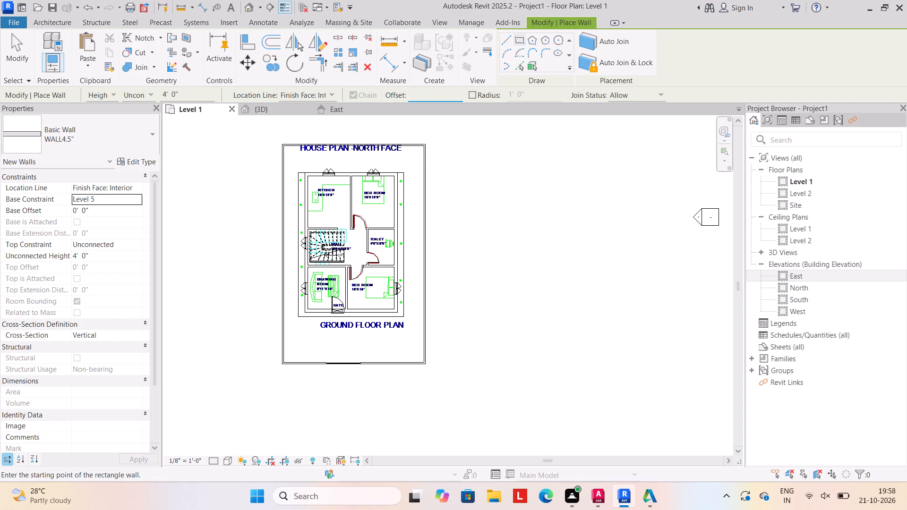
text(2')
key(Return)
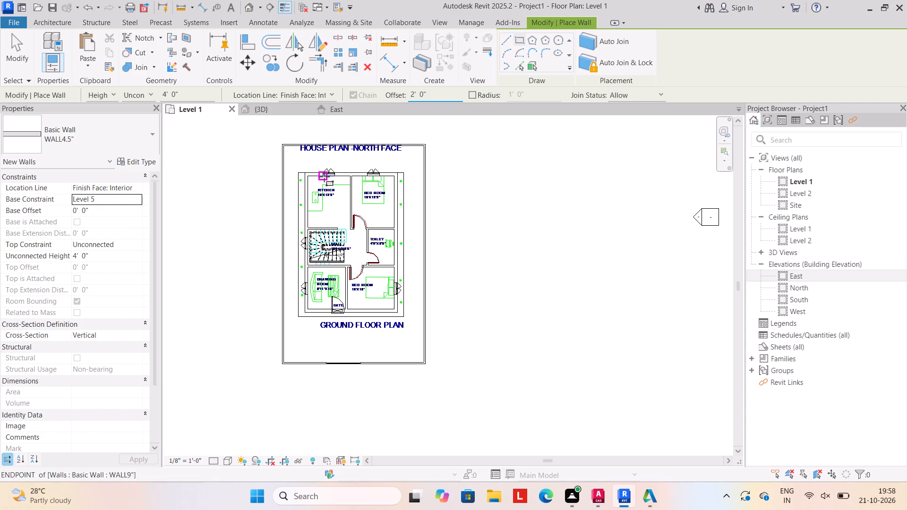
scroll(323, 178, up, 4)
drag(291, 168, 297, 183)
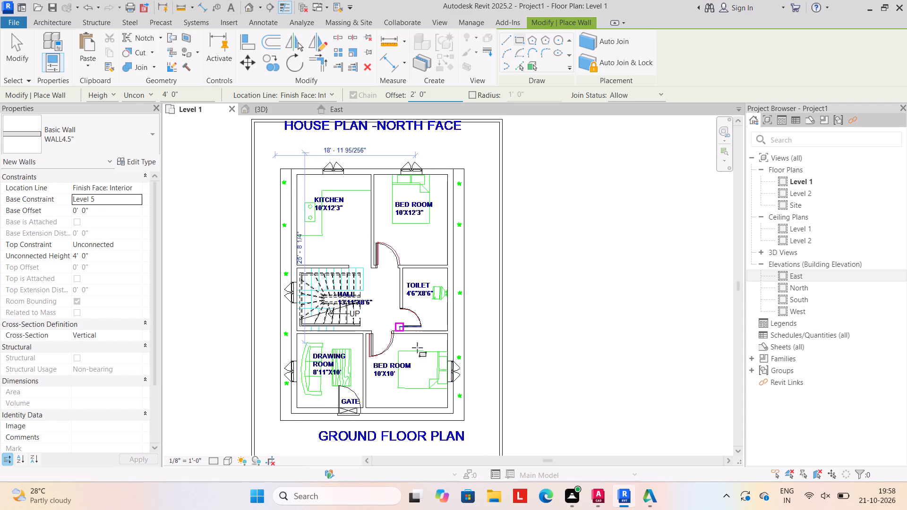
click(453, 413)
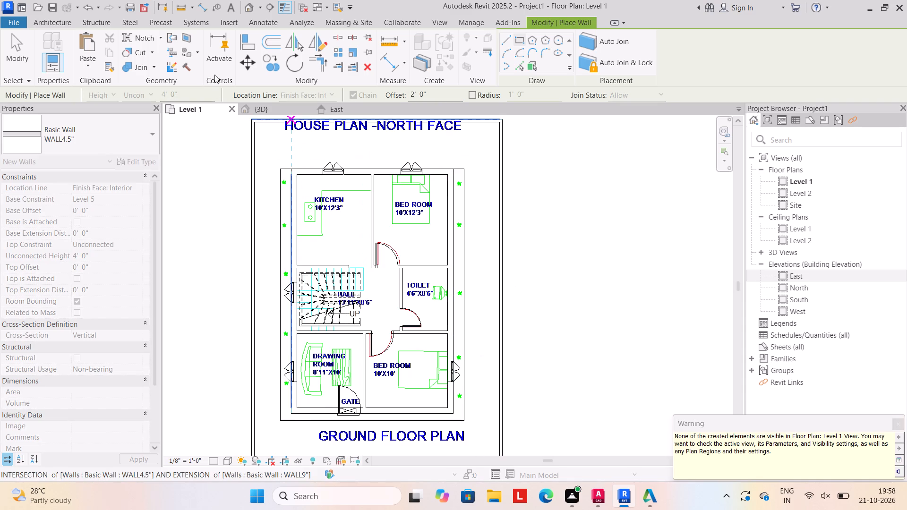
click(260, 106)
click(574, 281)
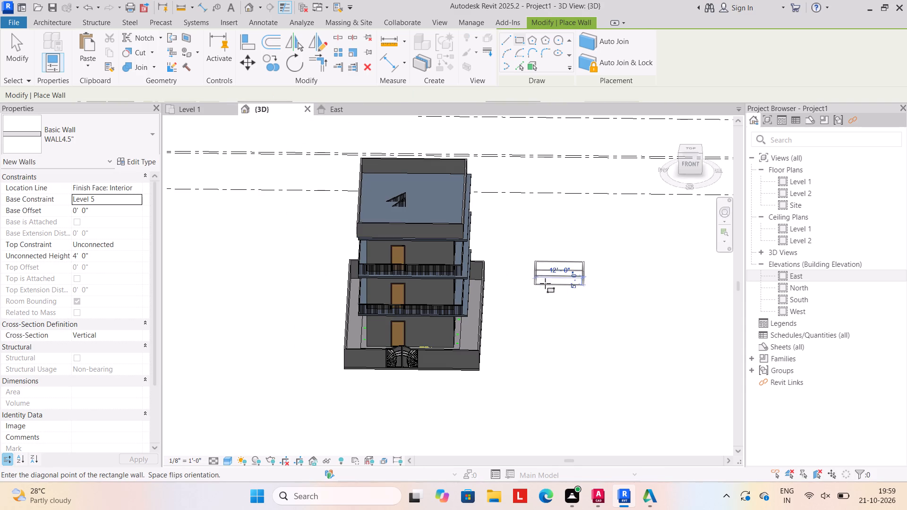
key(Escape)
middle_drag(568, 350, 513, 348)
key(Escape)
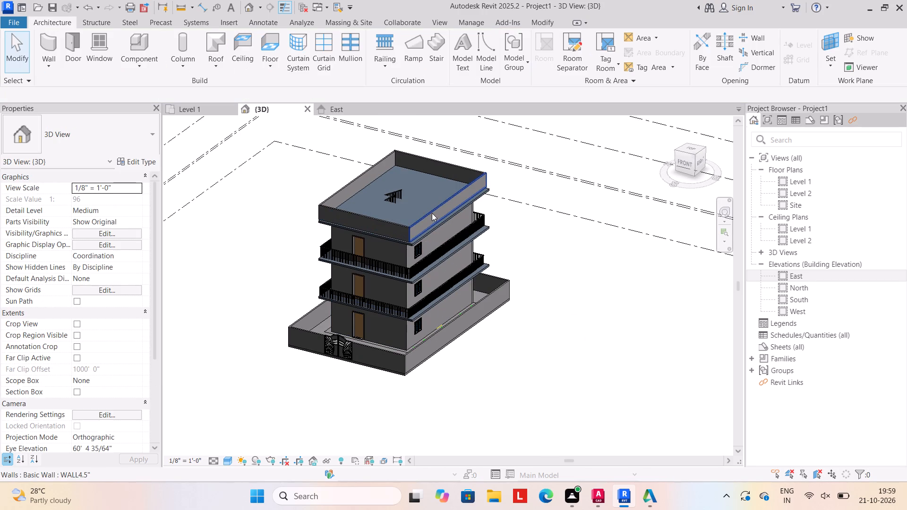
Nudge the rooftop parapet wall on the building's right side two increments outward toward the slab edge.
click(432, 212)
key(Right)
key(Right)
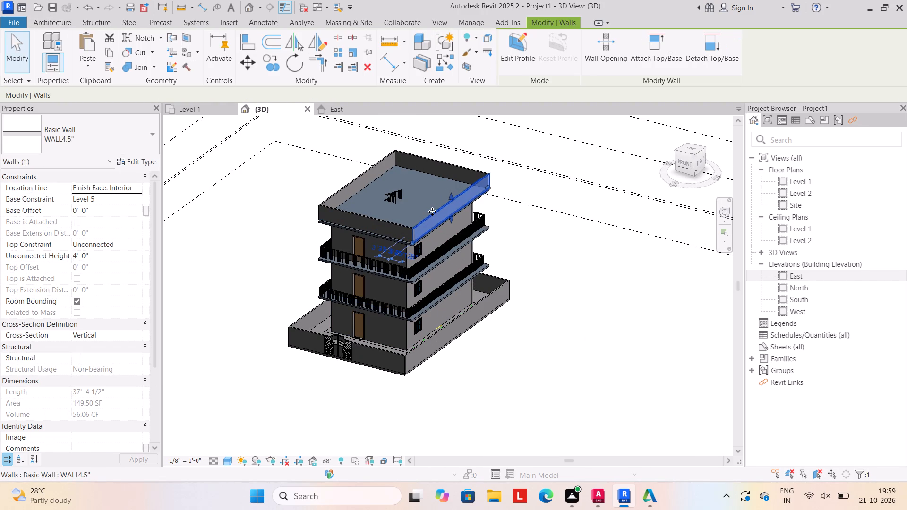
click(594, 325)
Nudge the front rooftop parapet wall one increment outward toward the slab's front edge.
shift+middle_drag(580, 382, 395, 385)
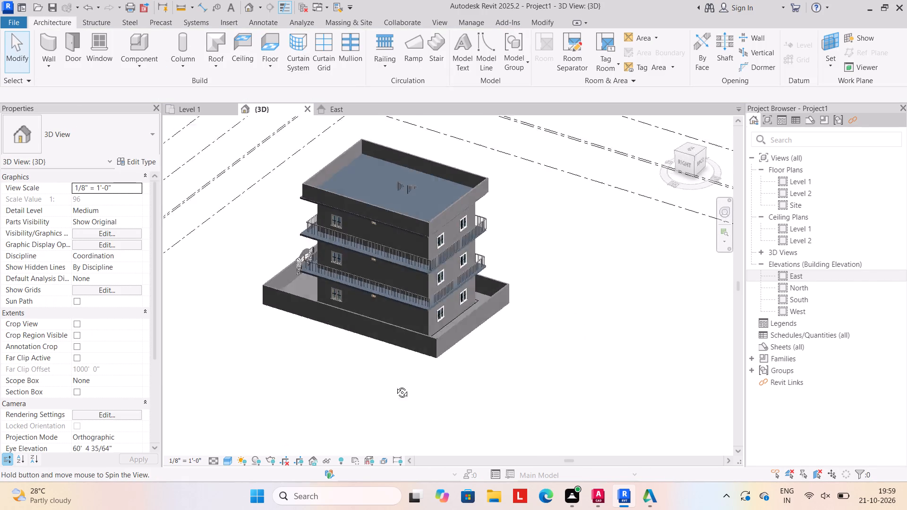
shift+middle_drag(395, 385, 575, 394)
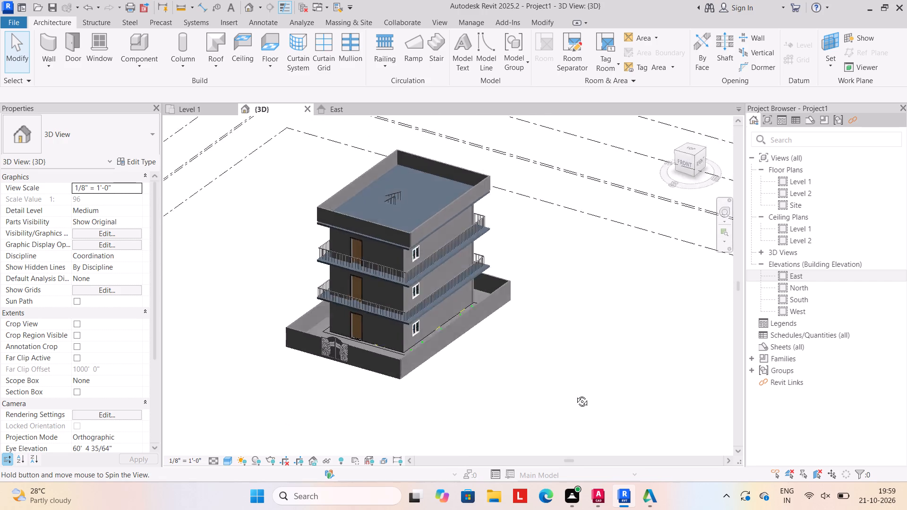
shift+middle_drag(575, 394, 600, 406)
click(384, 239)
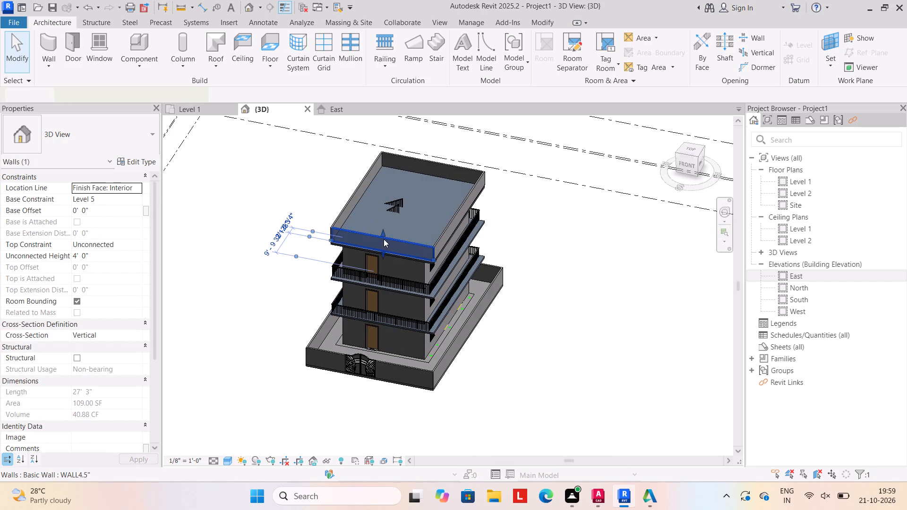
key(Down)
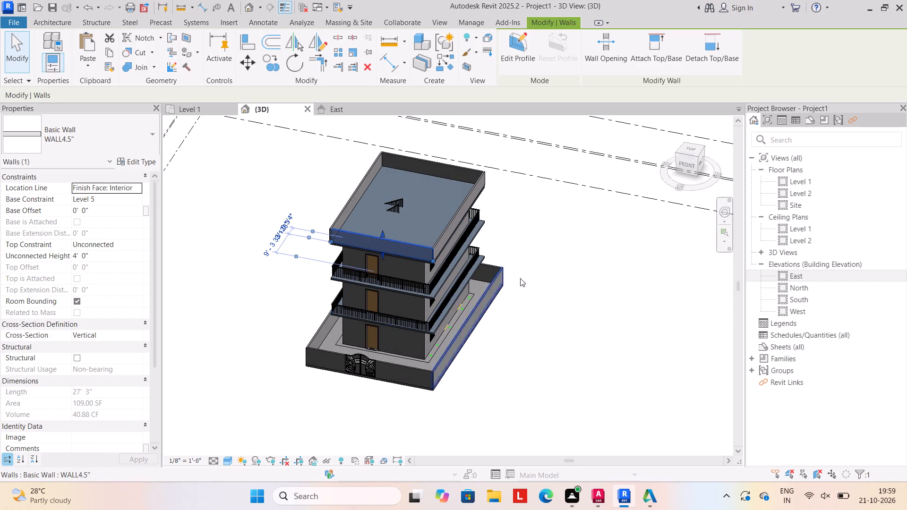
click(588, 293)
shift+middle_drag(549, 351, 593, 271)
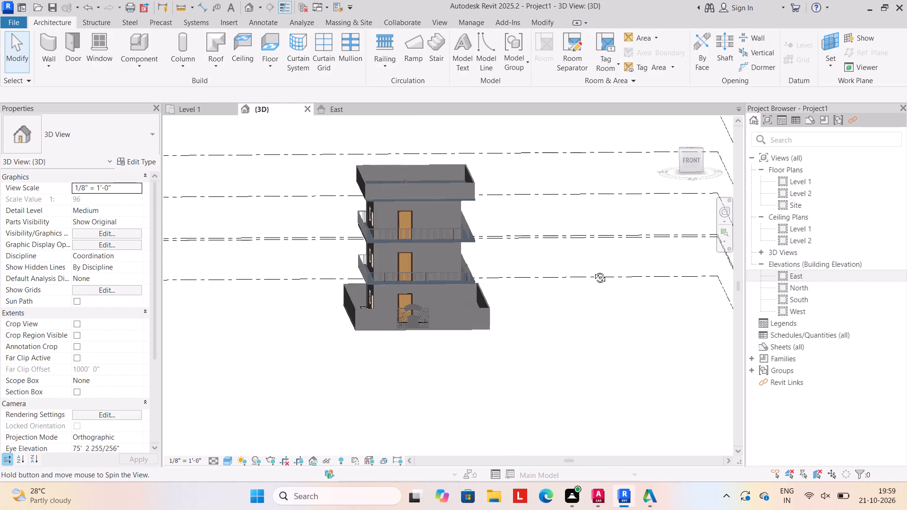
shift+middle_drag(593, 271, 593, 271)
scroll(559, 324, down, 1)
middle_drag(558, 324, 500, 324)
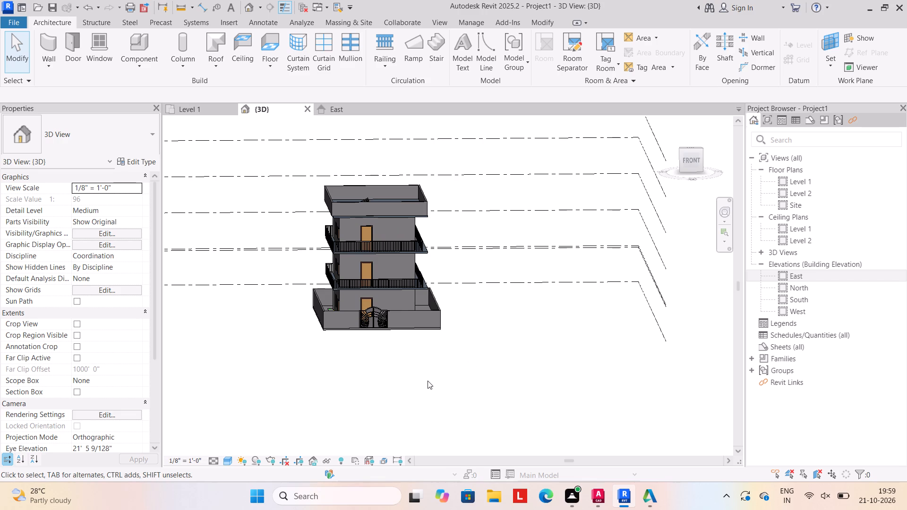
Create a rectangular shaft opening about 8'-2" wide around the hall staircase in the Level 1 plan, with its base constraint at Level 5.
click(210, 109)
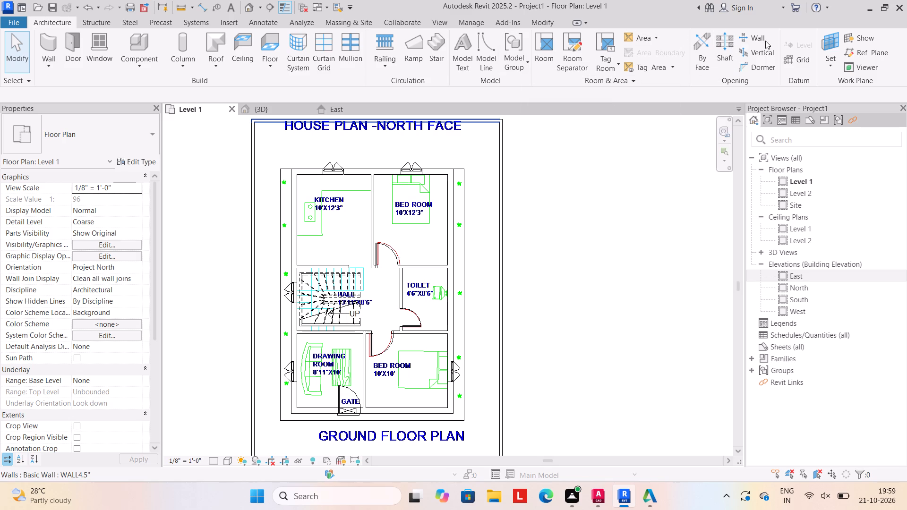
click(729, 43)
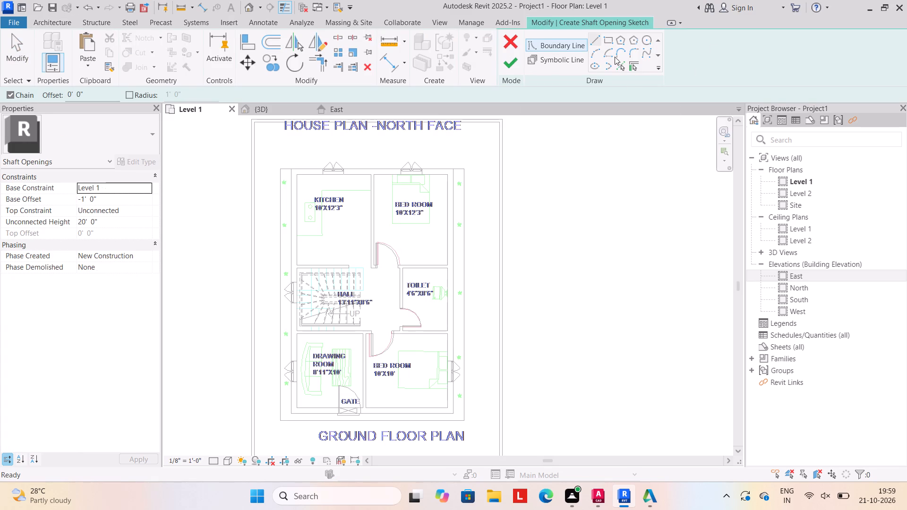
click(610, 39)
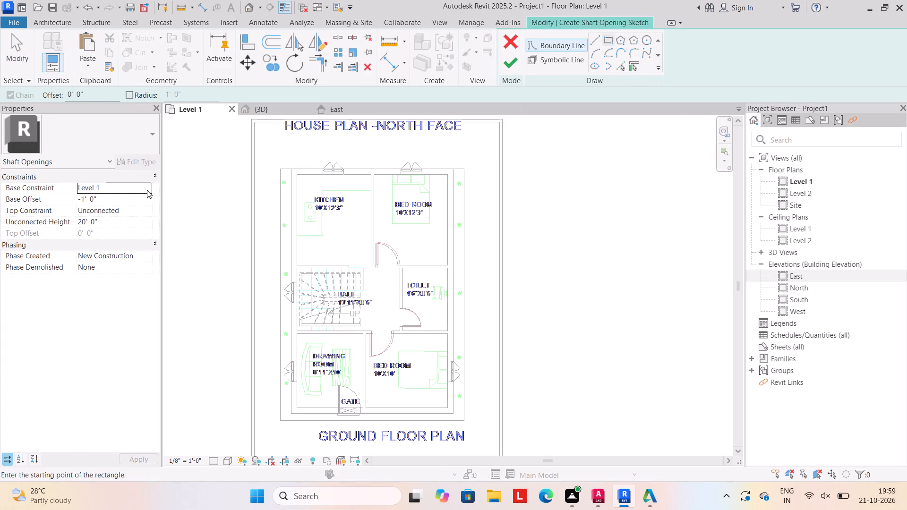
drag(147, 190, 145, 195)
click(148, 187)
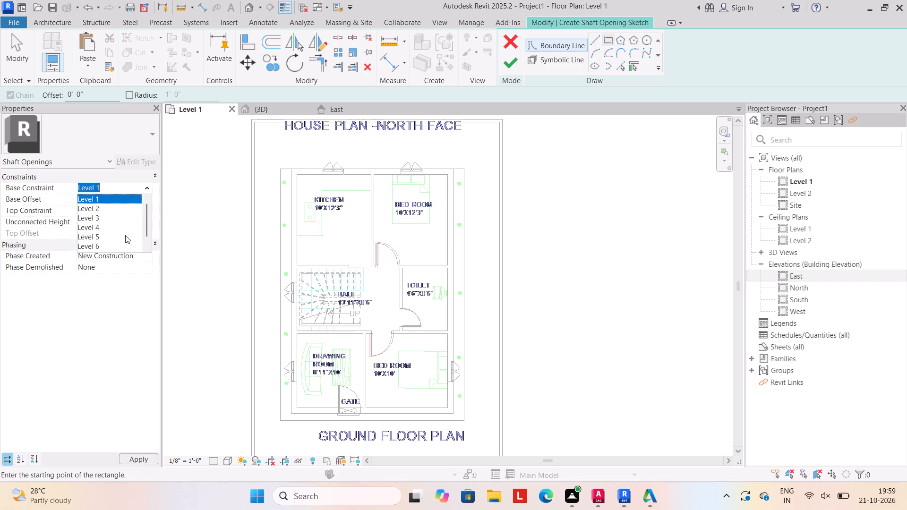
click(114, 238)
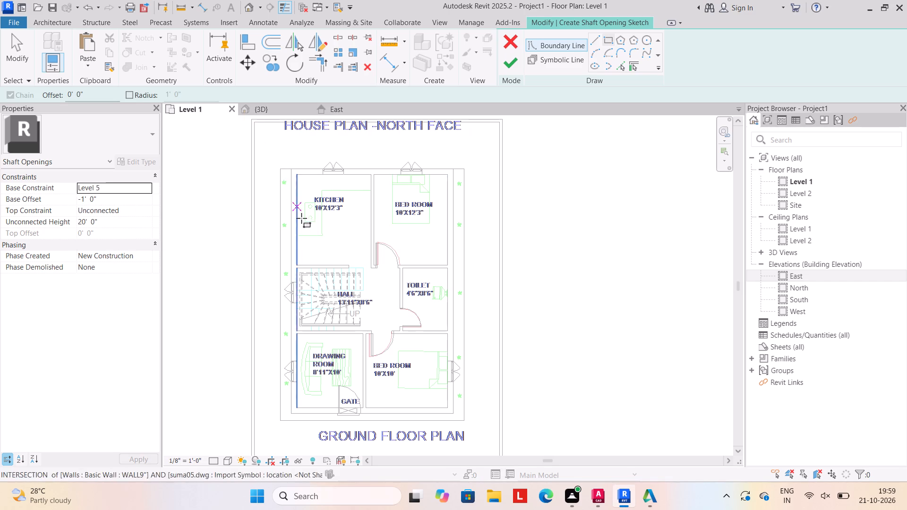
scroll(306, 304, up, 3)
click(295, 255)
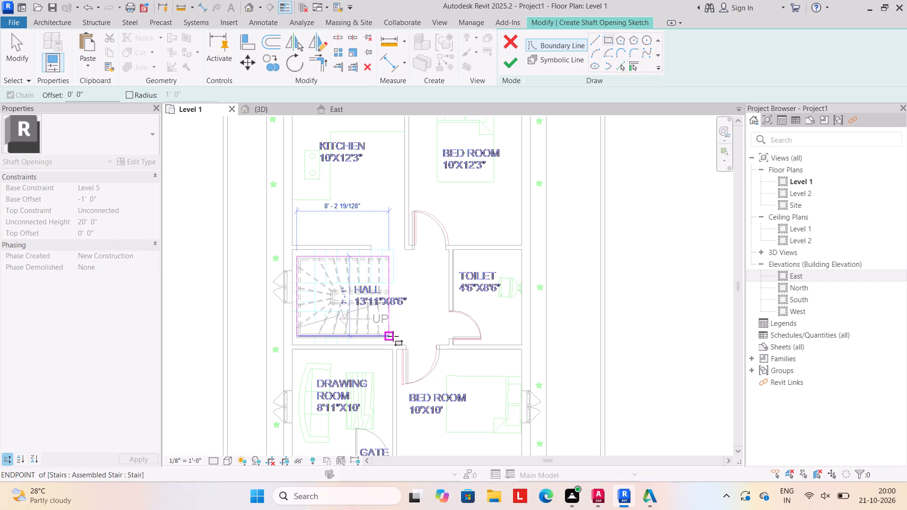
drag(393, 336, 396, 326)
click(513, 64)
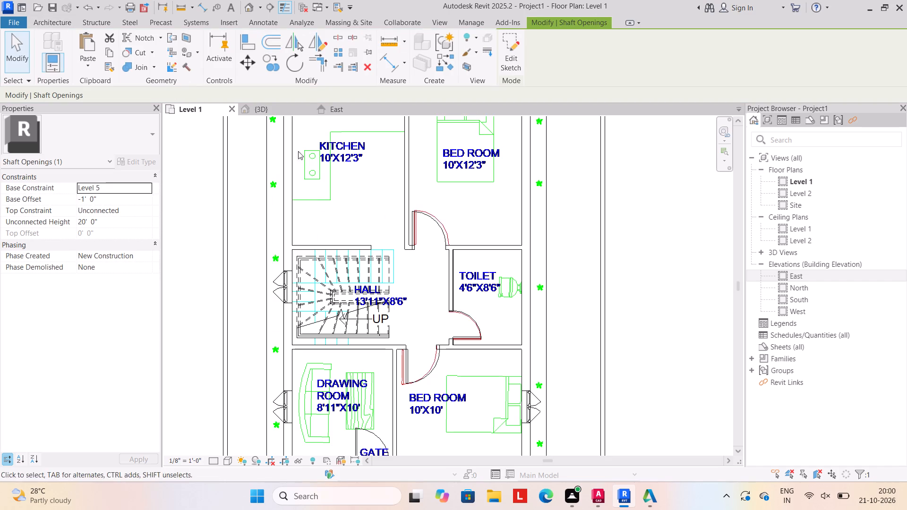
Examine the roof slab, stair opening and parapet from the front of the building in 3D.
click(281, 112)
click(256, 336)
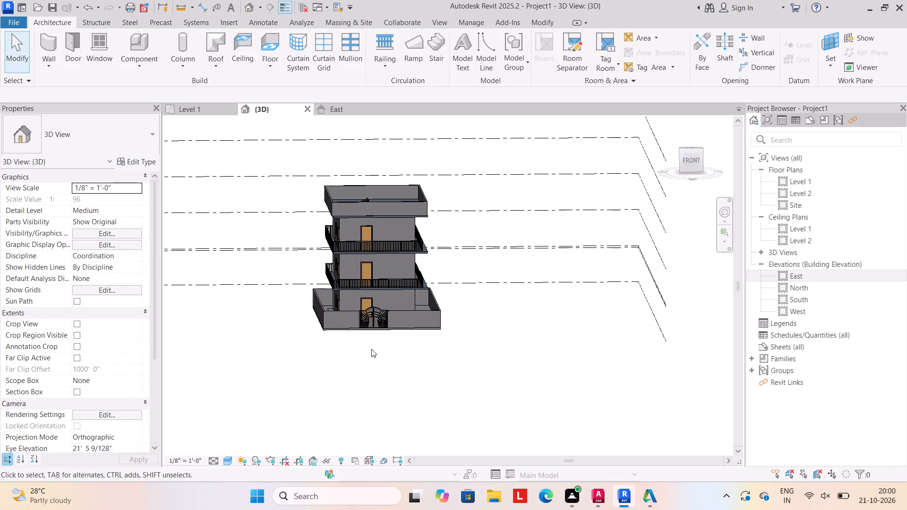
scroll(371, 350, down, 2)
middle_drag(377, 350, 374, 371)
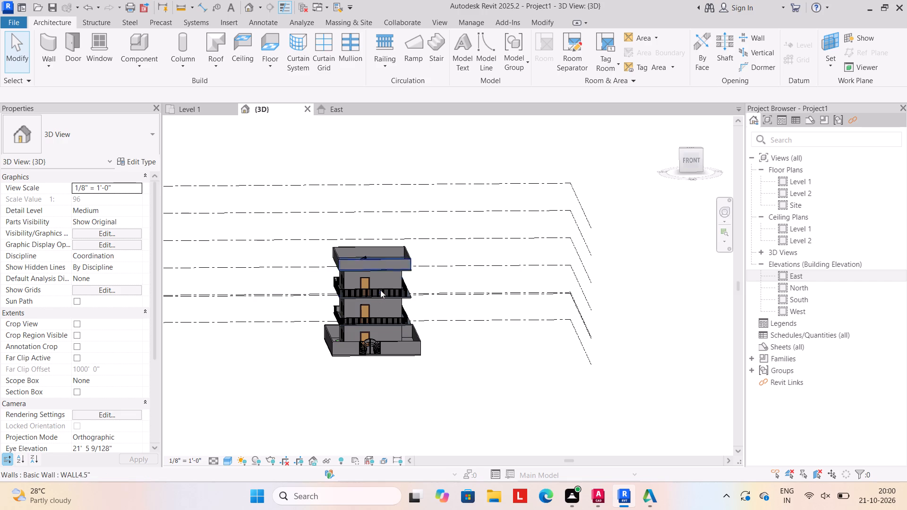
shift+middle_drag(363, 366, 363, 376)
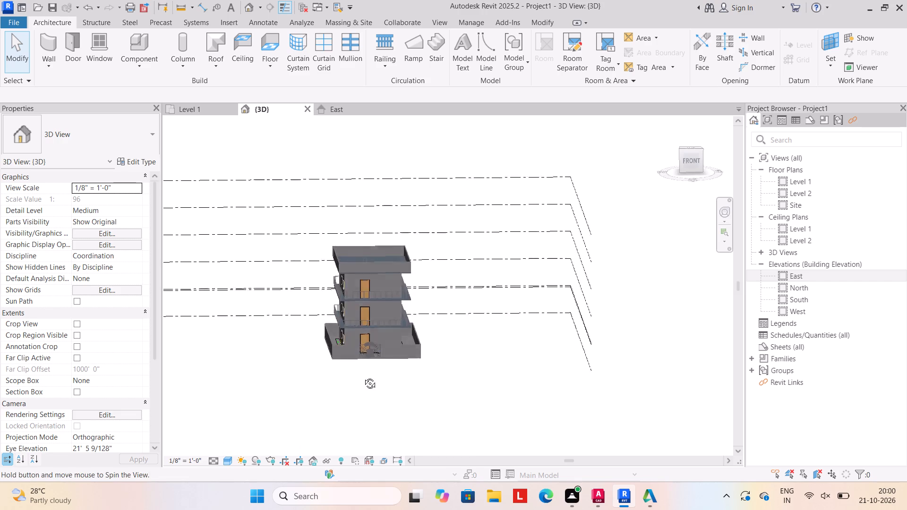
shift+middle_drag(363, 376, 362, 393)
scroll(368, 388, up, 5)
shift+middle_drag(370, 382, 368, 369)
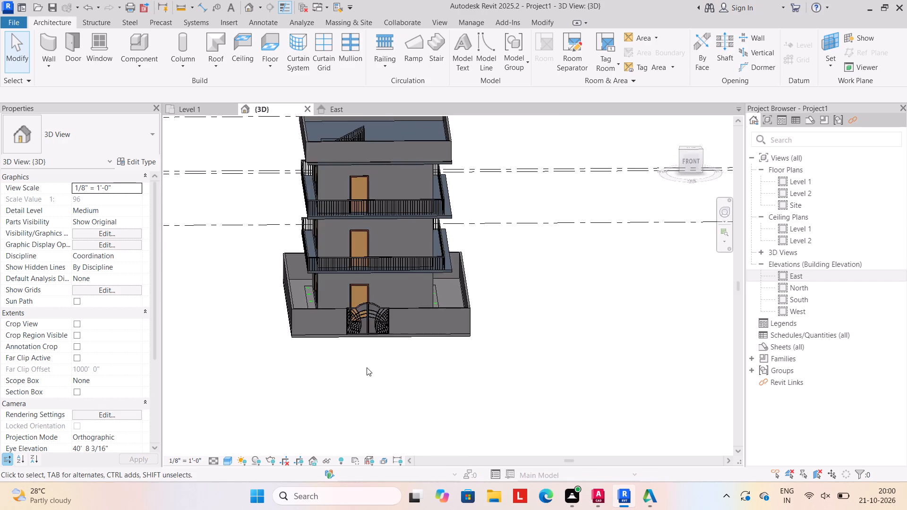
scroll(367, 370, down, 3)
middle_drag(365, 376, 363, 363)
scroll(365, 249, up, 3)
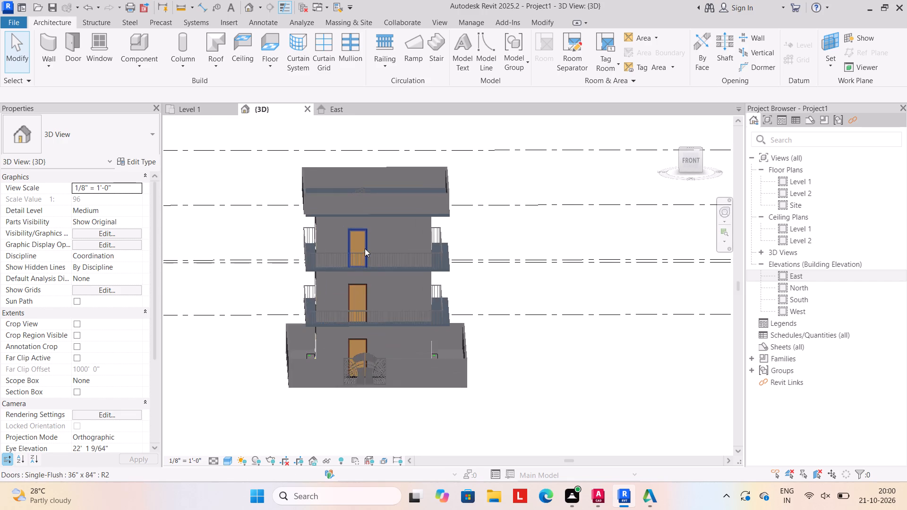
middle_drag(363, 247, 363, 274)
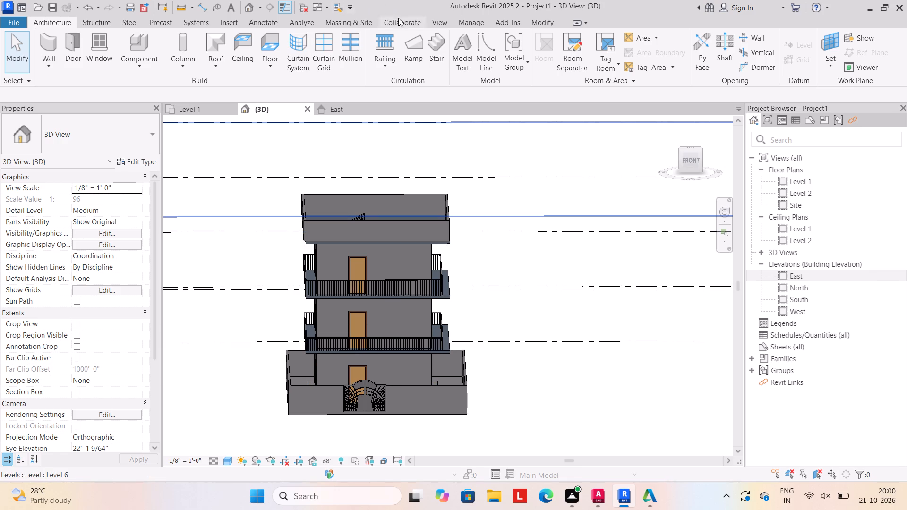
Paint the front wall faces of all three storeys with the Brick, Soldier Course material.
click(539, 23)
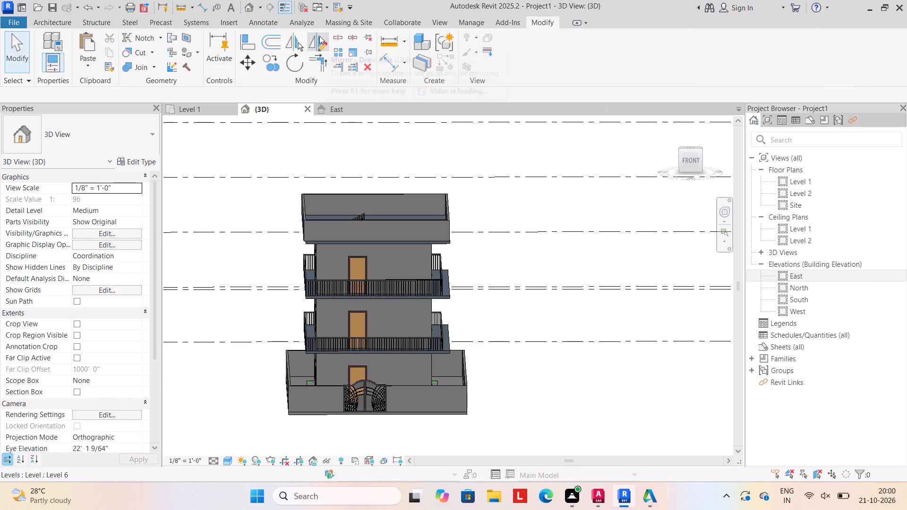
click(200, 50)
click(214, 72)
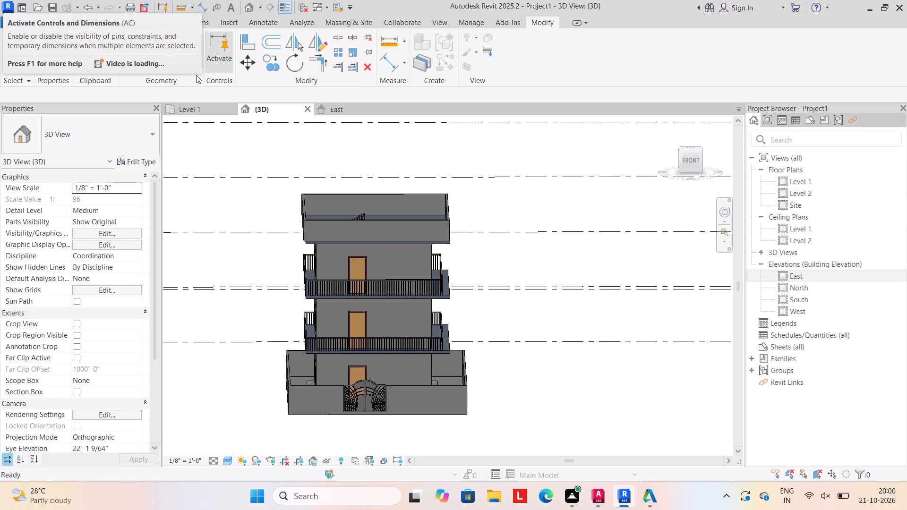
scroll(140, 169, down, 4)
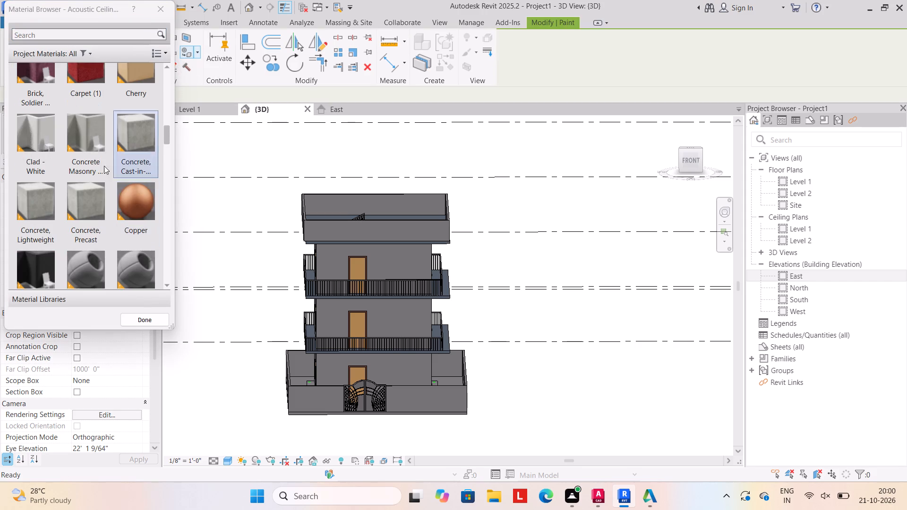
scroll(99, 147, down, 1)
scroll(107, 138, up, 2)
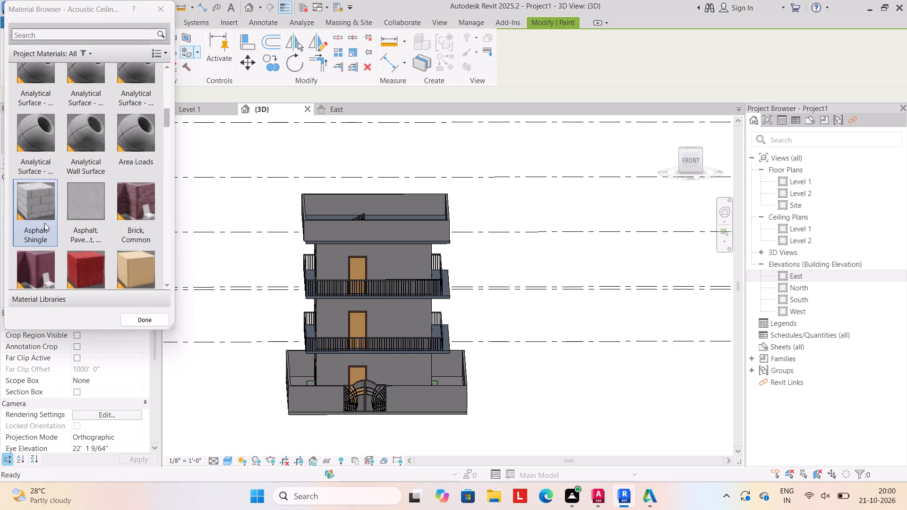
click(39, 260)
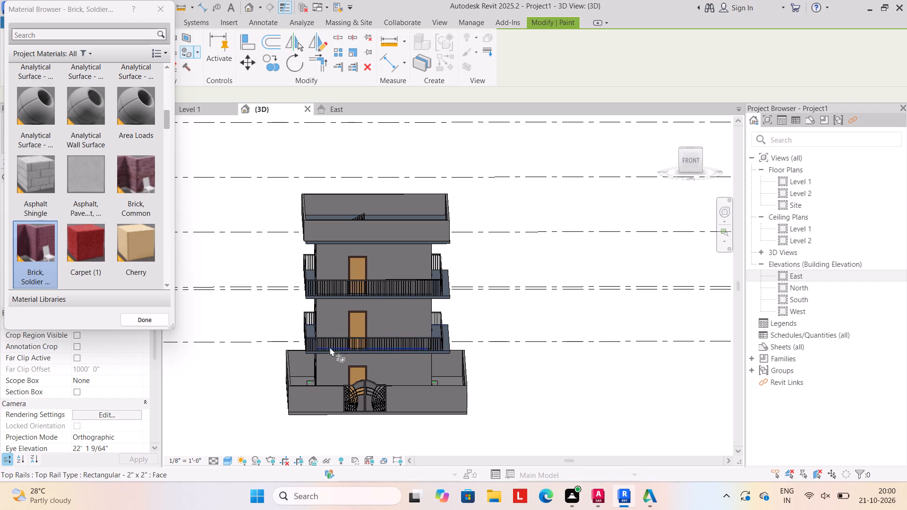
click(333, 366)
click(327, 314)
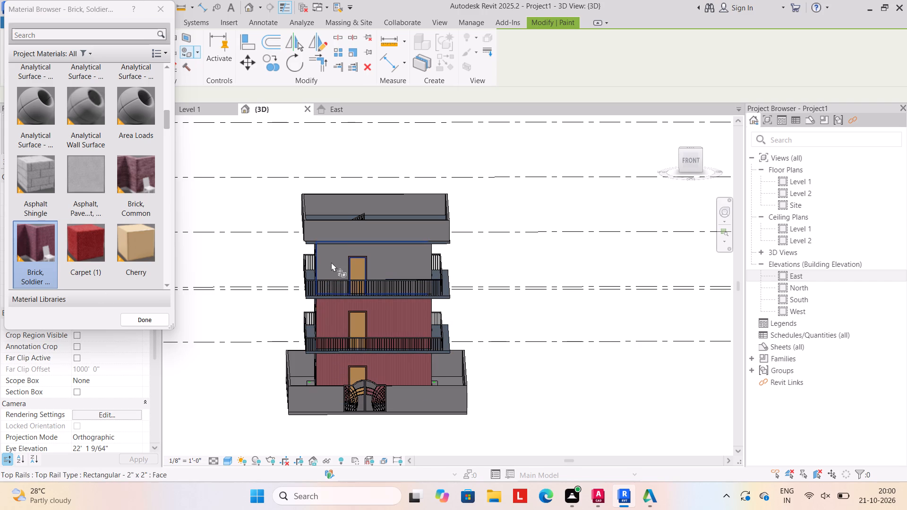
click(332, 262)
Paint the right, back and left exterior wall faces of all three storeys with Brick, Soldier Course.
shift+middle_drag(402, 374, 279, 357)
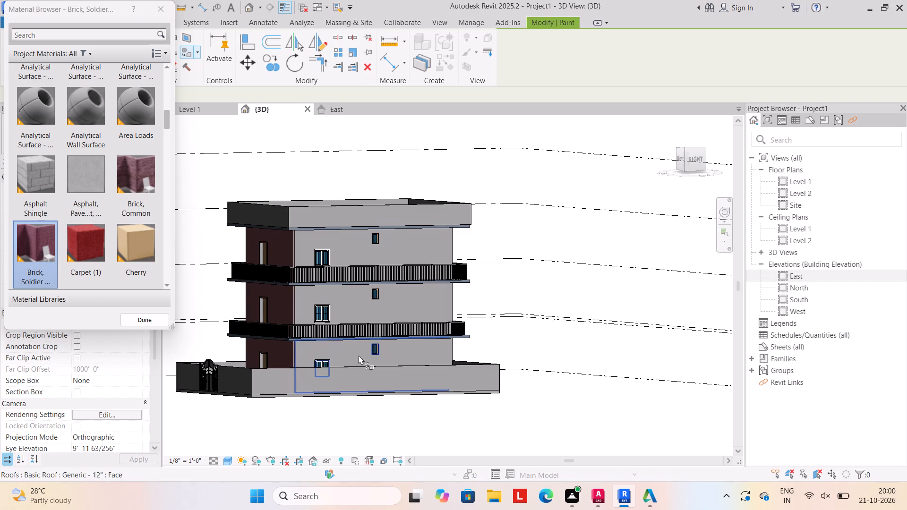
click(360, 355)
click(344, 304)
click(345, 254)
shift+middle_drag(396, 318, 243, 334)
click(396, 355)
click(399, 309)
click(401, 259)
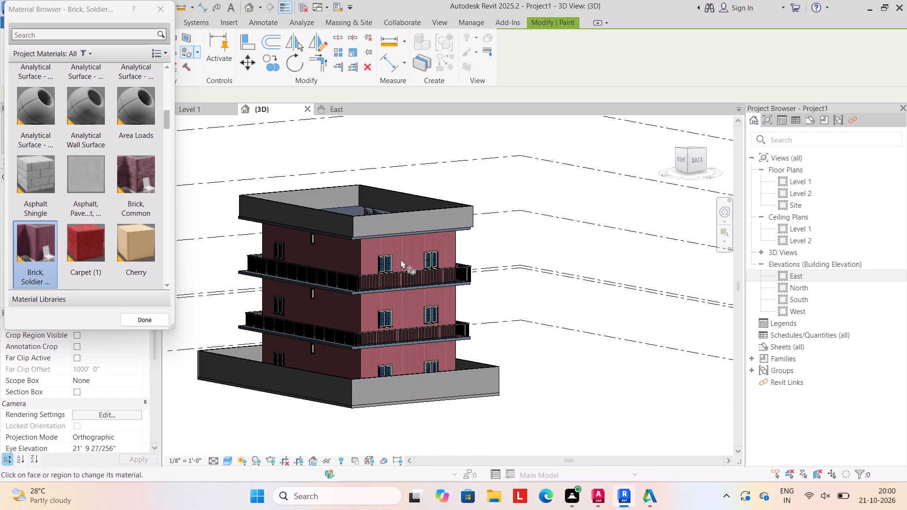
shift+middle_drag(427, 315, 274, 318)
click(408, 354)
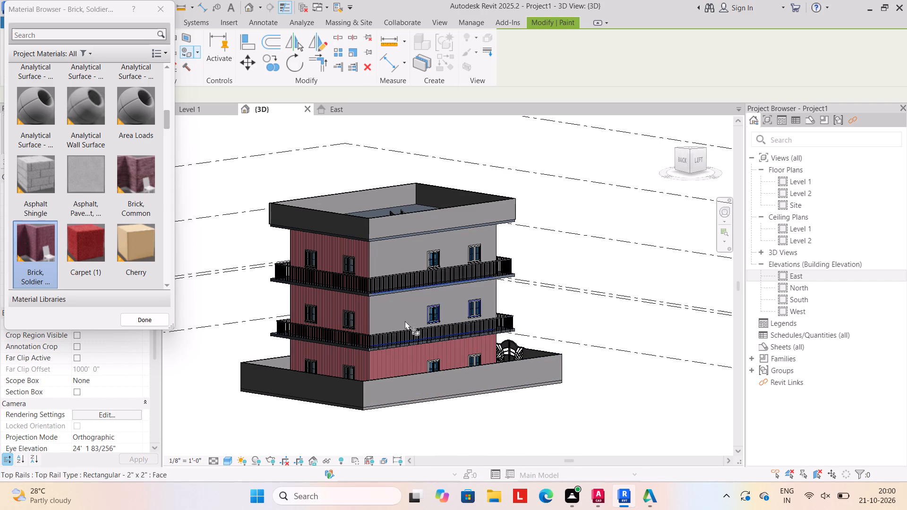
click(405, 321)
click(399, 261)
Paint the outer faces of the ground-level compound wall on all four sides with Oak Flooring.
shift+scroll(453, 314, up, 1)
shift+middle_drag(449, 319, 233, 328)
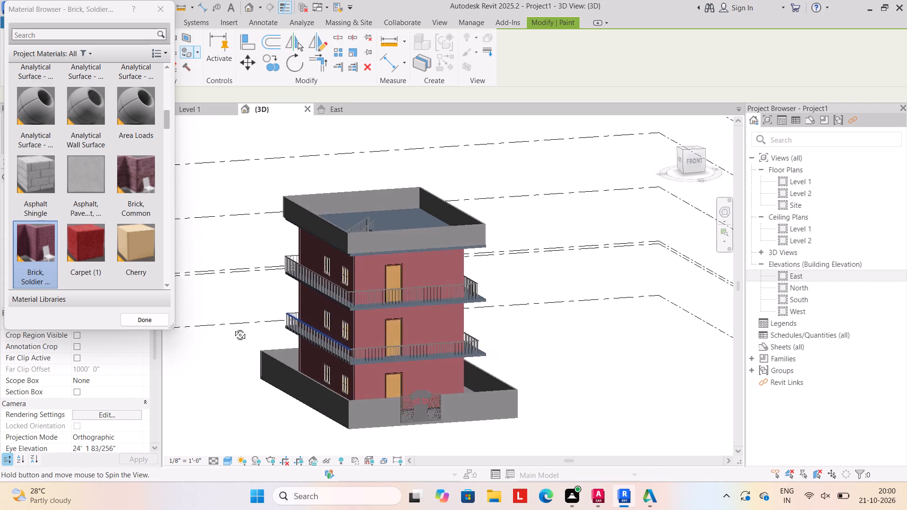
shift+middle_drag(233, 328, 232, 328)
scroll(122, 150, up, 2)
scroll(120, 162, down, 8)
scroll(120, 164, up, 1)
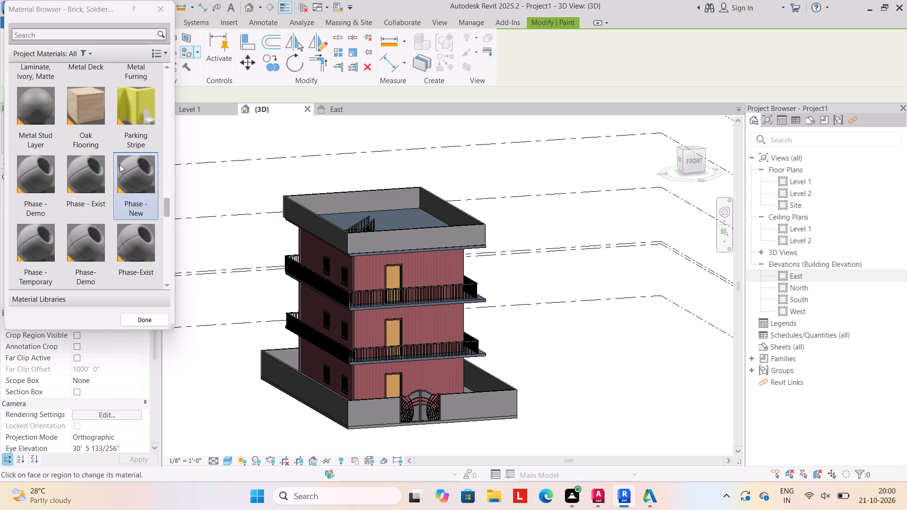
click(87, 110)
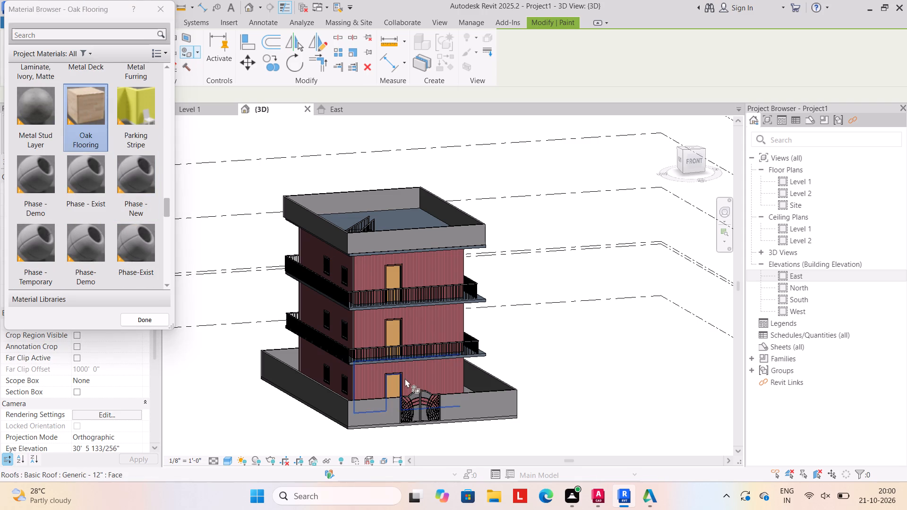
click(376, 403)
click(465, 407)
shift+middle_drag(510, 425, 442, 426)
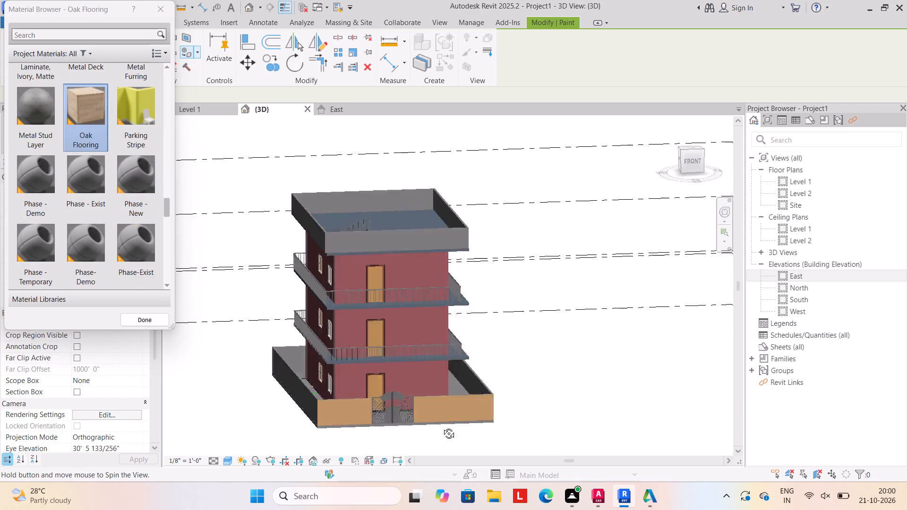
shift+middle_drag(442, 426, 368, 426)
click(381, 393)
shift+middle_drag(496, 441, 346, 457)
click(399, 403)
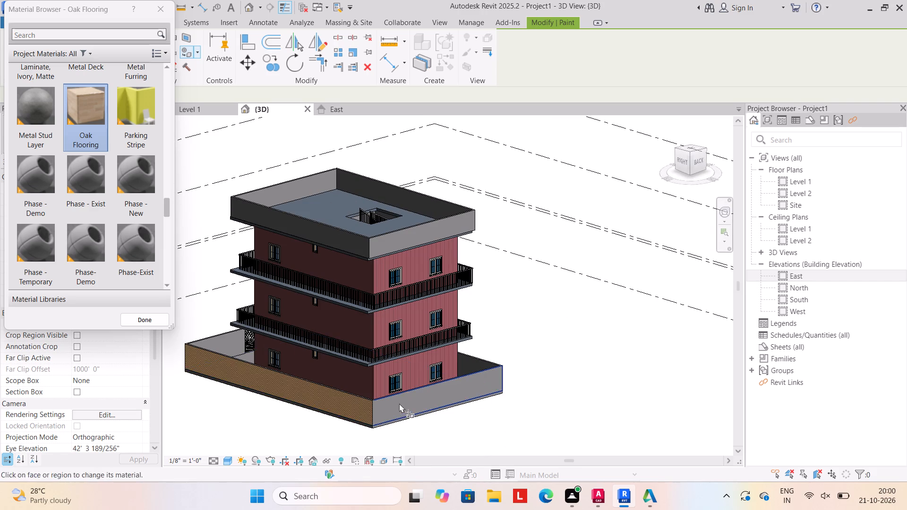
shift+middle_drag(460, 416, 318, 412)
shift+scroll(458, 416, up, 1)
click(412, 401)
shift+middle_drag(471, 407, 274, 399)
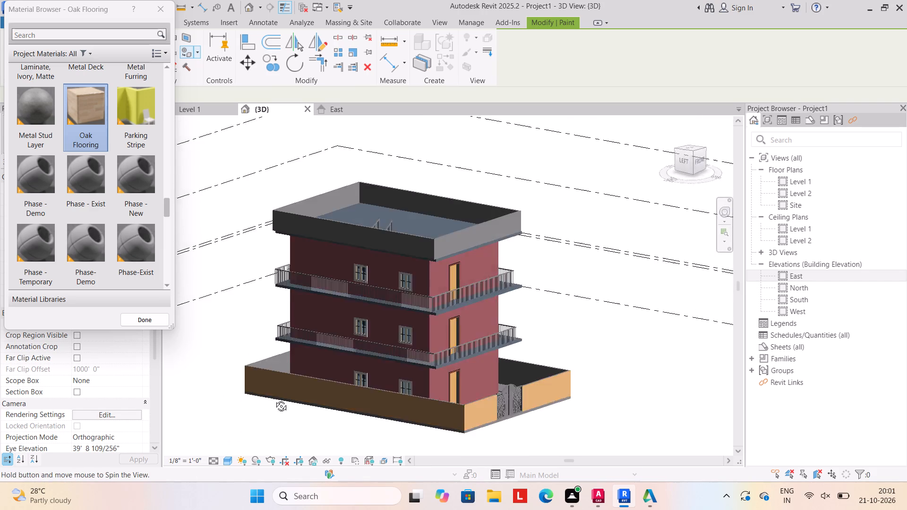
shift+middle_drag(274, 399, 249, 393)
shift+middle_drag(429, 411, 381, 407)
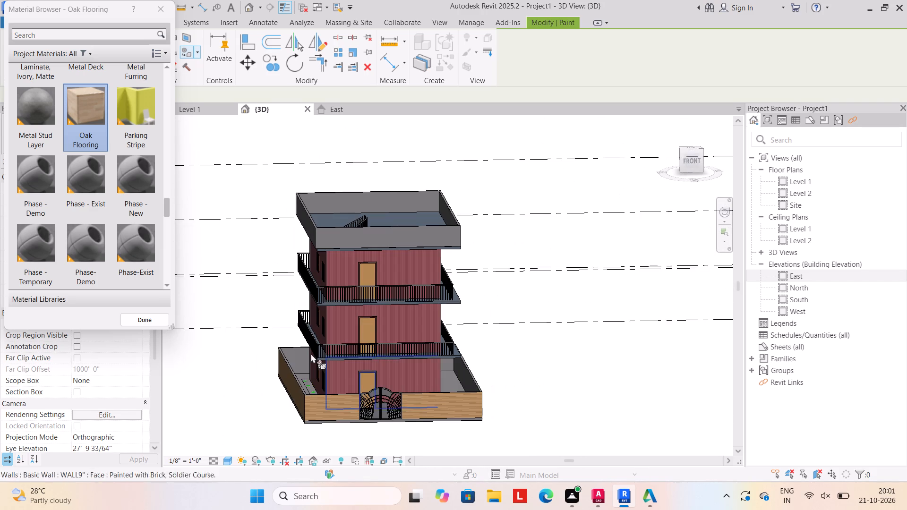
Paint the outer faces of the rooftop parapet on all four sides with the Door - Frame material.
scroll(112, 170, up, 3)
scroll(101, 178, down, 3)
scroll(101, 178, up, 2)
scroll(101, 178, down, 1)
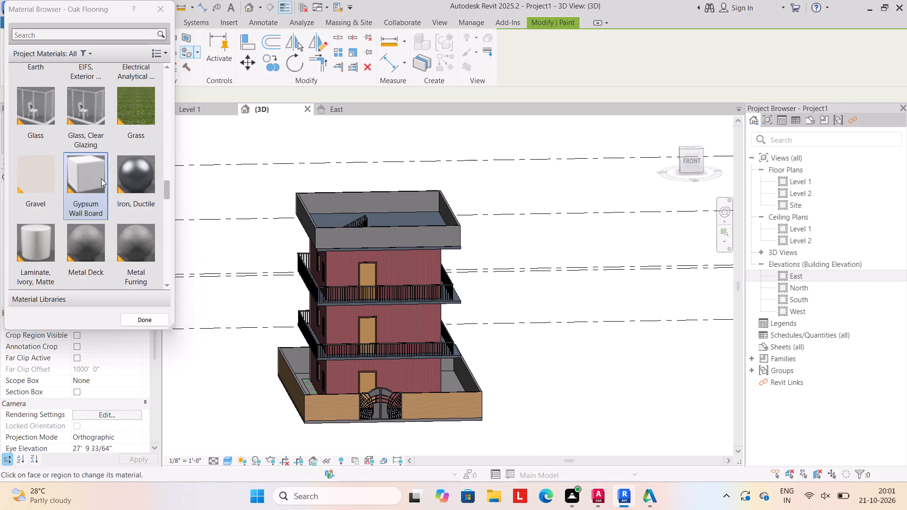
scroll(101, 178, up, 2)
scroll(101, 178, down, 1)
click(85, 169)
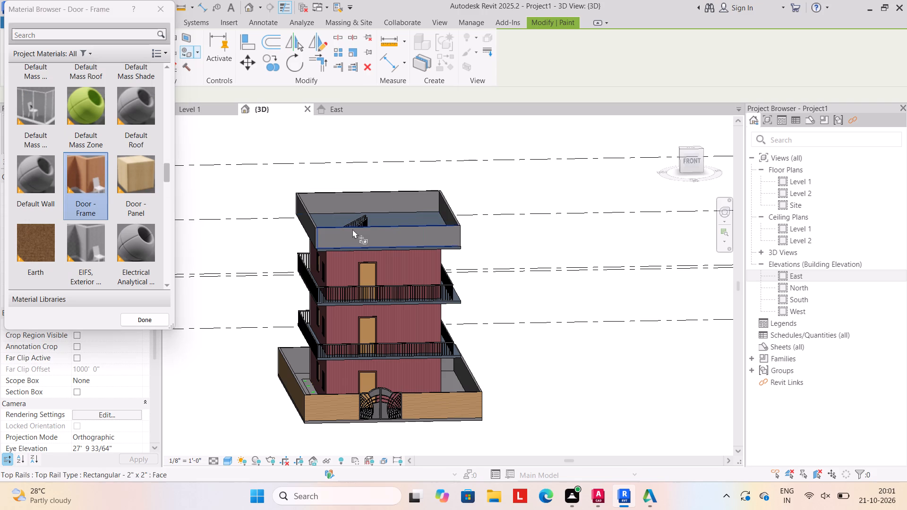
click(352, 229)
shift+middle_drag(440, 286, 318, 291)
click(359, 233)
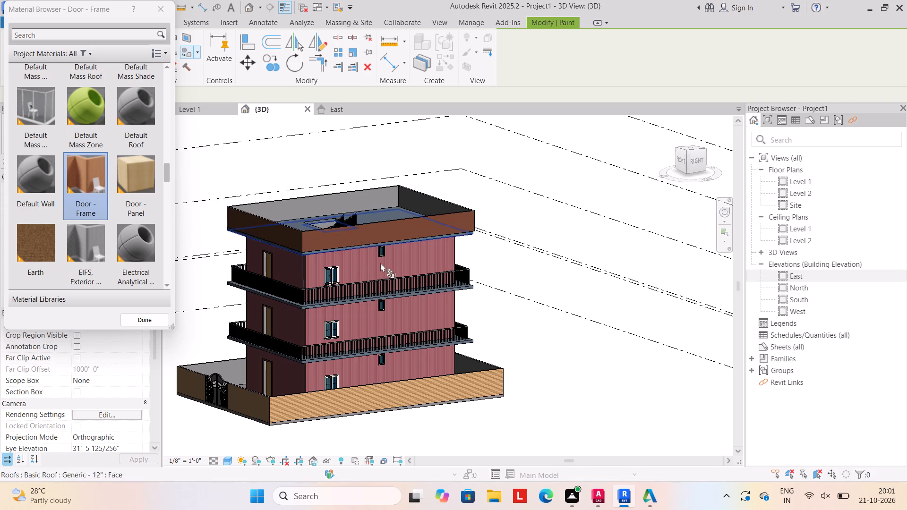
shift+middle_drag(403, 283, 242, 292)
click(405, 231)
shift+middle_drag(444, 261, 229, 264)
drag(353, 239, 358, 239)
shift+middle_drag(478, 292, 280, 299)
scroll(328, 329, down, 1)
middle_drag(338, 328, 344, 299)
shift+middle_drag(349, 314, 358, 287)
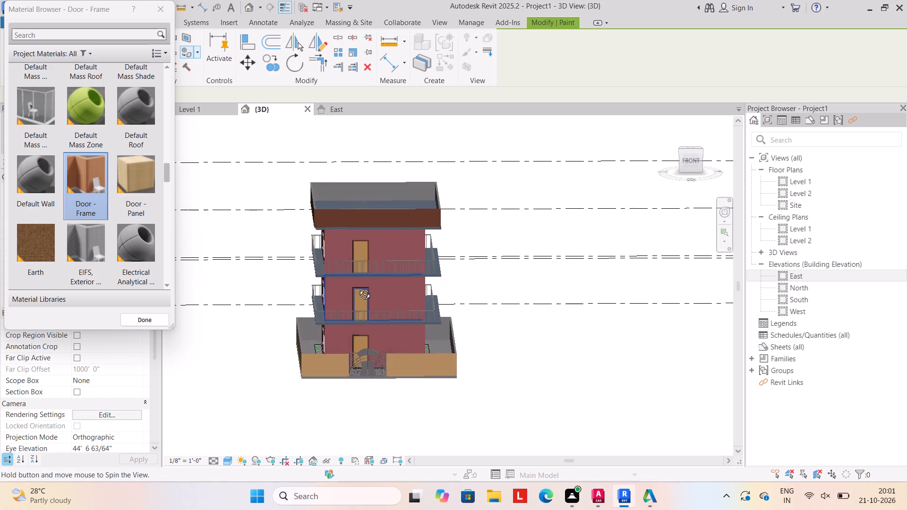
shift+middle_drag(358, 287, 360, 290)
click(163, 2)
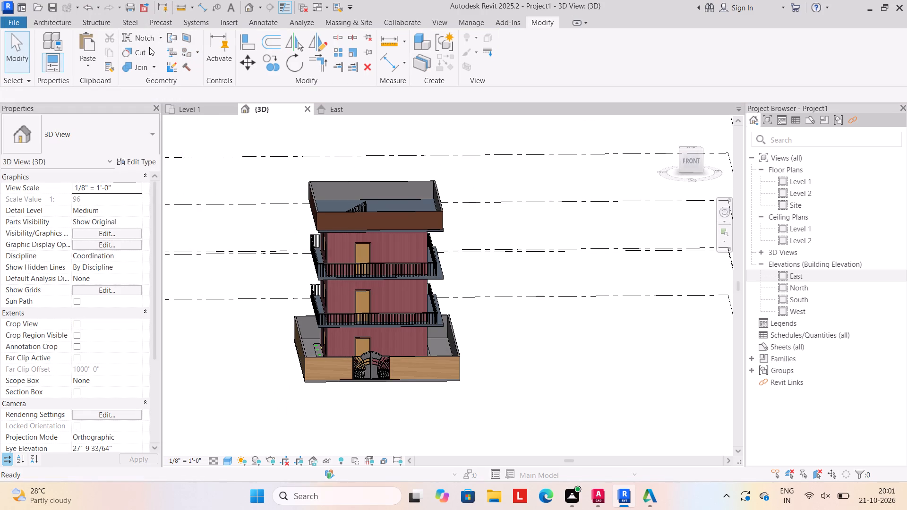
Start an in-place model in the Generic Models category, keeping the default name.
drag(60, 22, 68, 35)
click(144, 68)
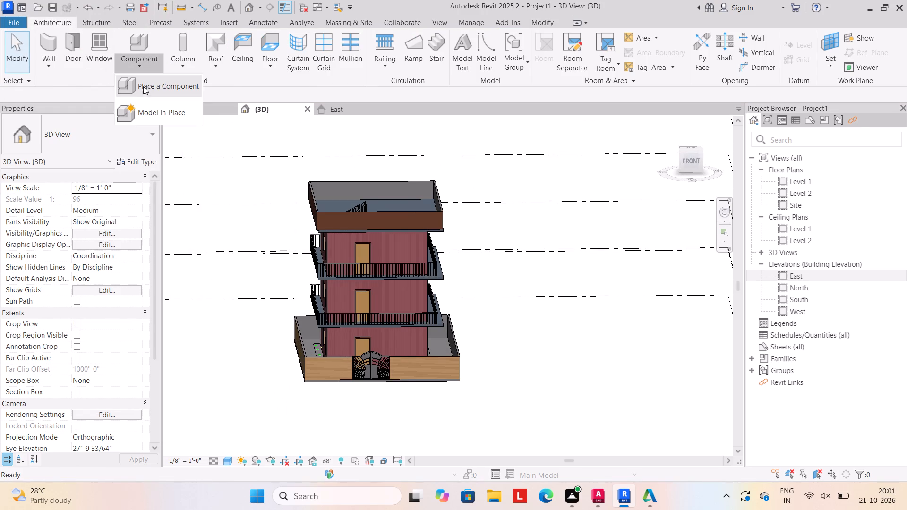
click(152, 111)
scroll(440, 241, down, 4)
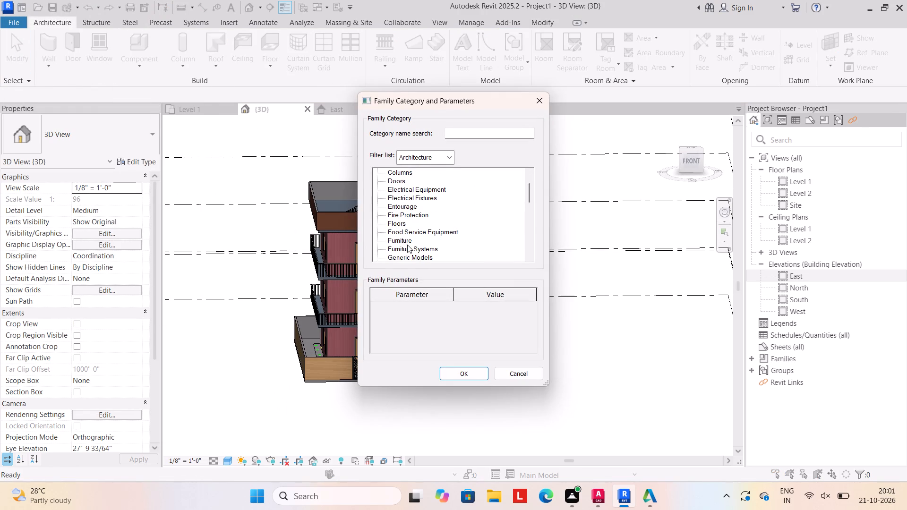
click(396, 250)
click(469, 374)
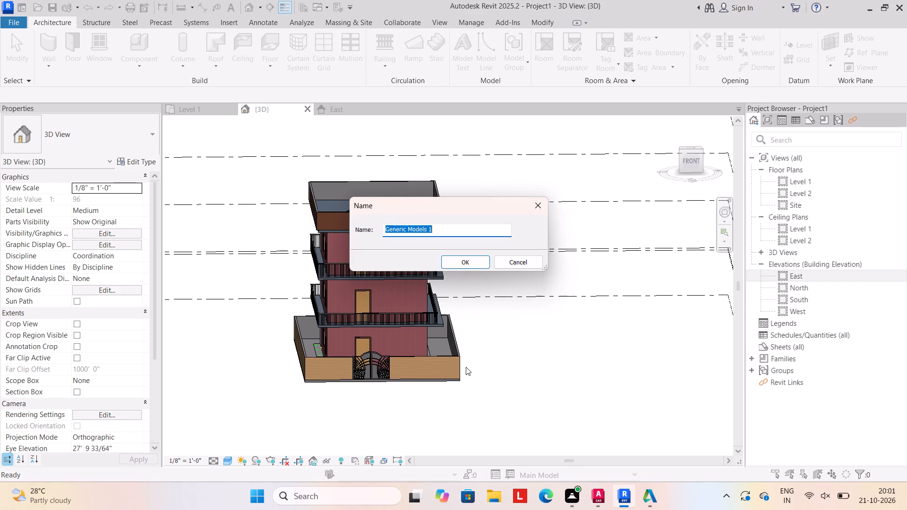
click(464, 262)
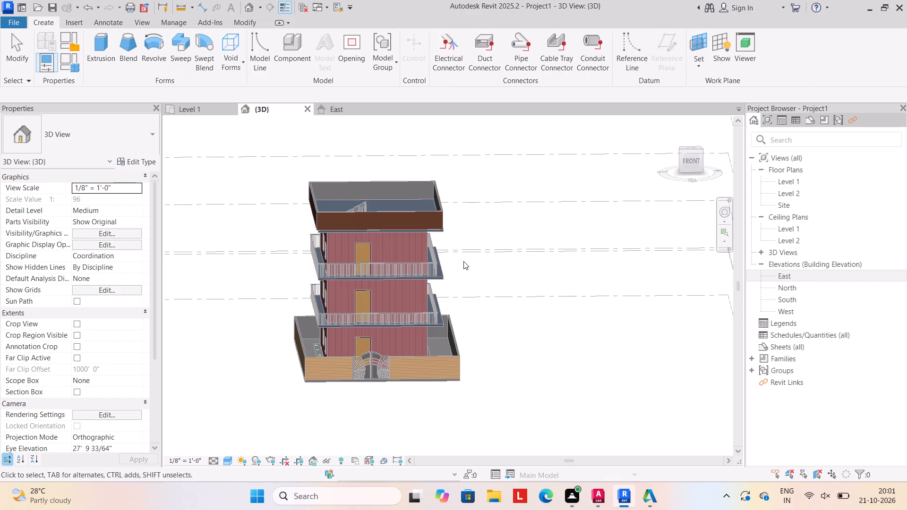
Start an extrusion on the front parapet's outer face and sketch two overlapping rectangles, each about 3' wide and 1'-6" high.
click(99, 46)
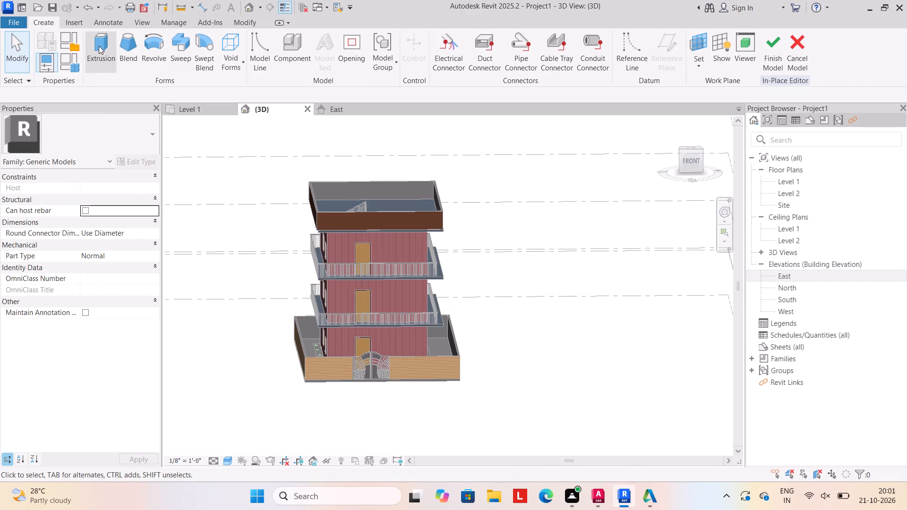
click(608, 64)
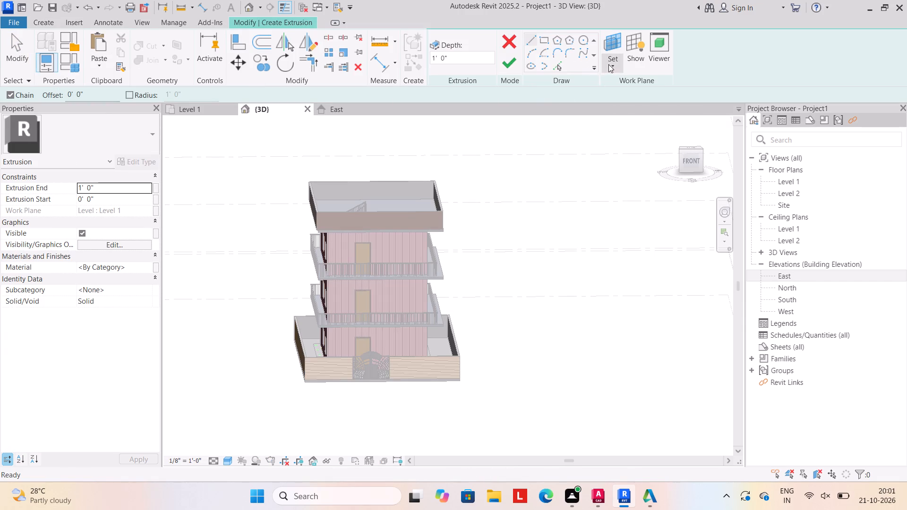
click(626, 110)
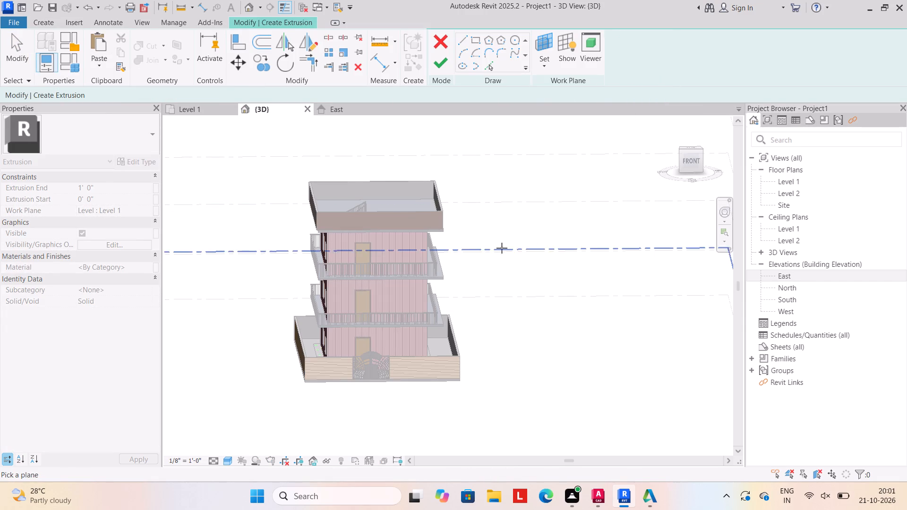
click(387, 211)
click(544, 37)
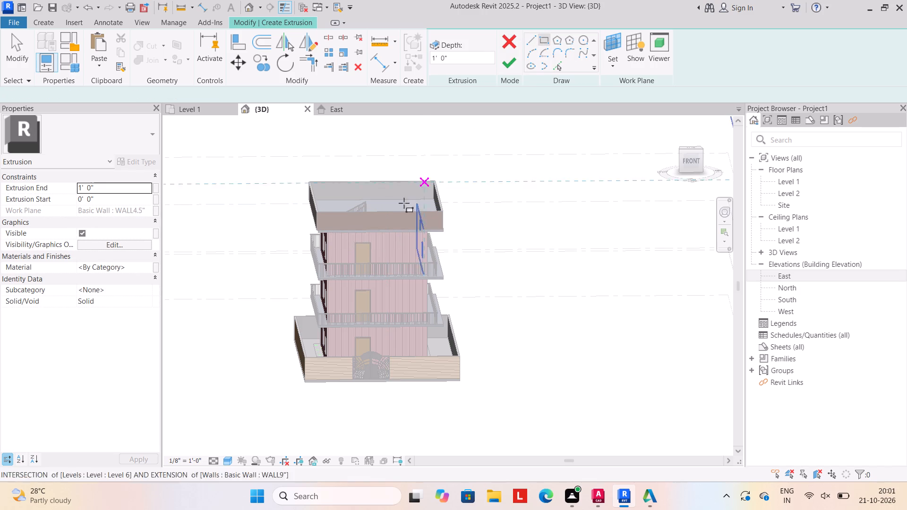
scroll(369, 241, up, 10)
drag(360, 186, 365, 197)
click(416, 214)
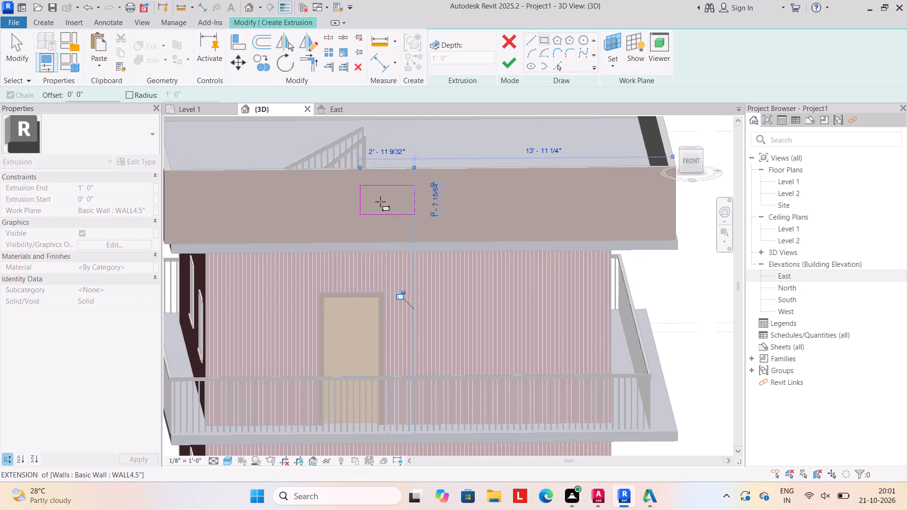
drag(385, 198, 385, 204)
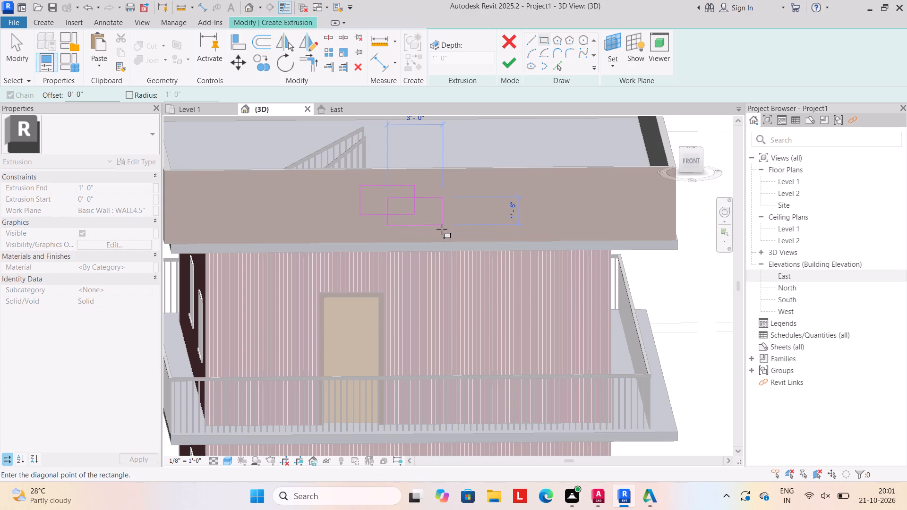
click(442, 229)
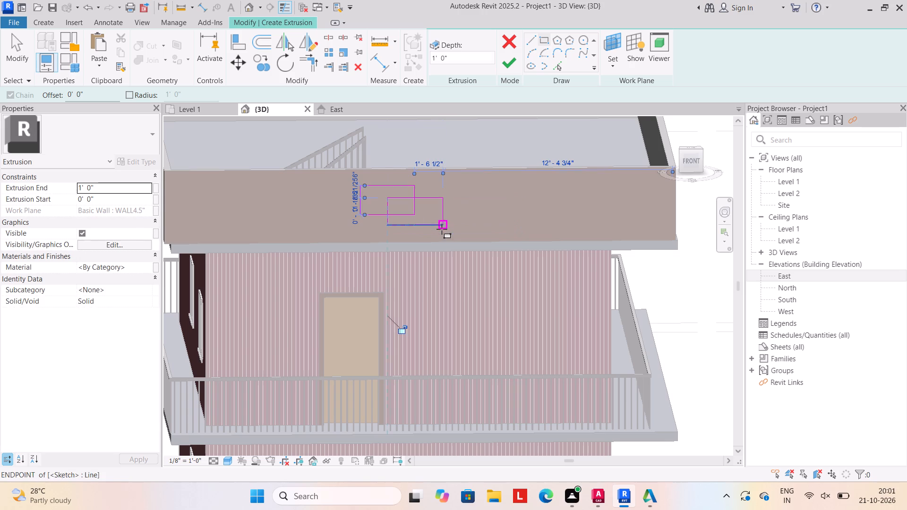
Trim the overlapping lines of the two rectangles so they form a single closed stepped outline.
click(313, 62)
scroll(358, 185, up, 4)
click(382, 232)
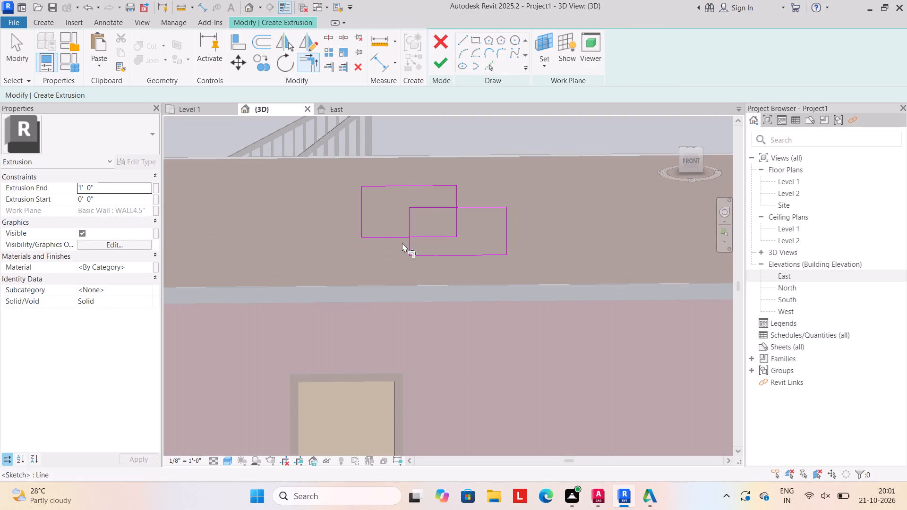
click(406, 243)
click(304, 63)
click(388, 233)
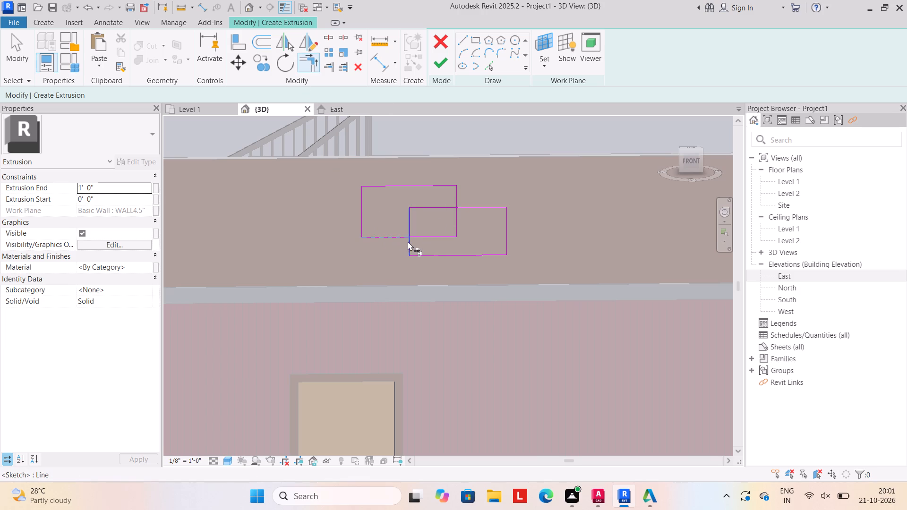
click(409, 244)
click(453, 191)
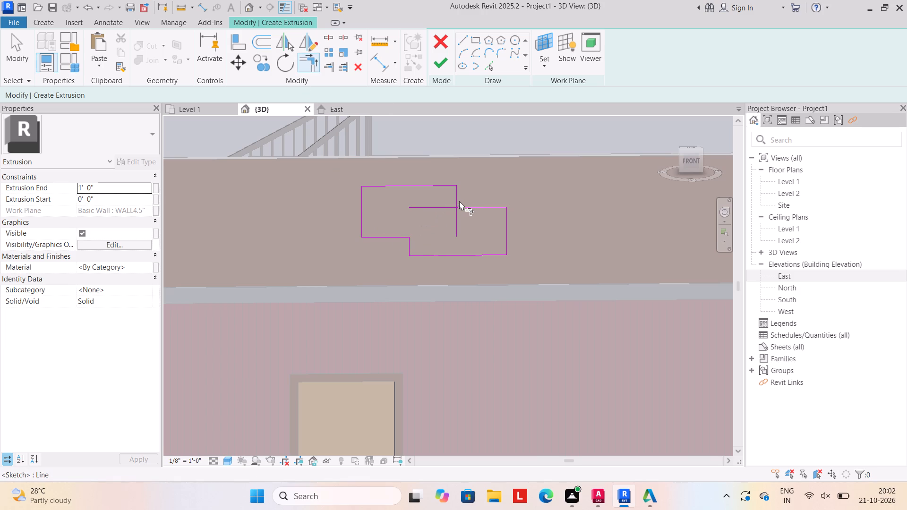
click(456, 195)
click(463, 204)
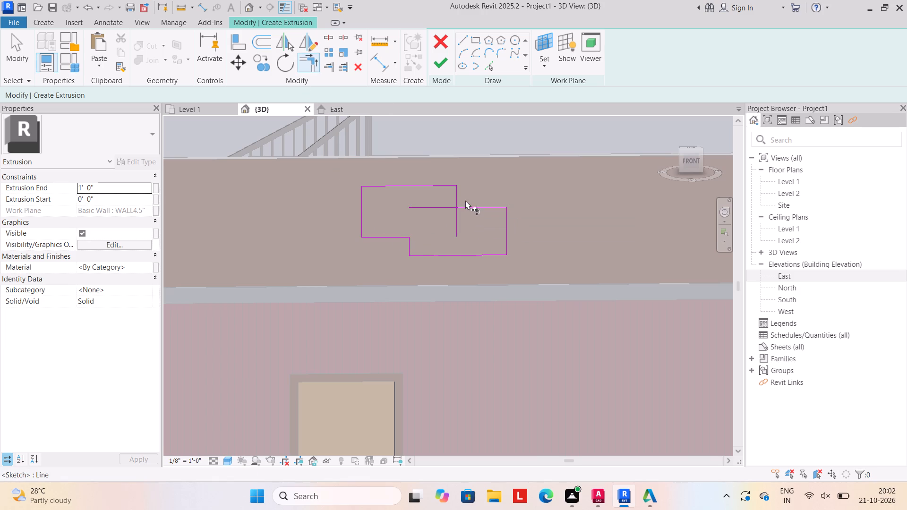
click(460, 205)
Finish the stepped outline as a 1' deep extrusion and complete the in-place model.
click(442, 62)
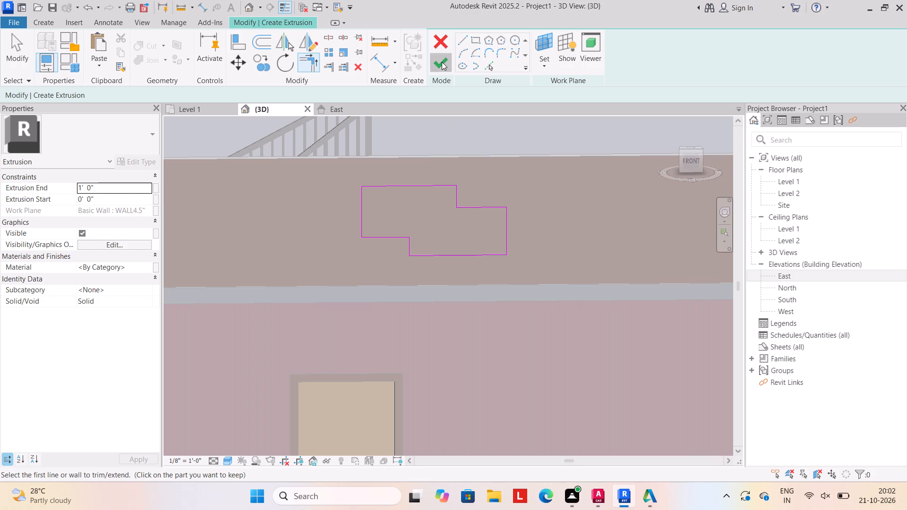
click(334, 217)
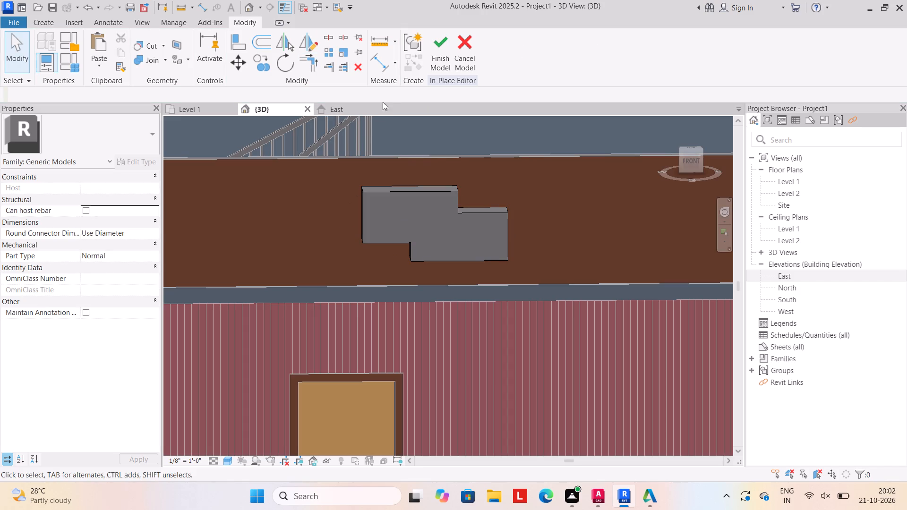
click(438, 55)
scroll(344, 233, down, 3)
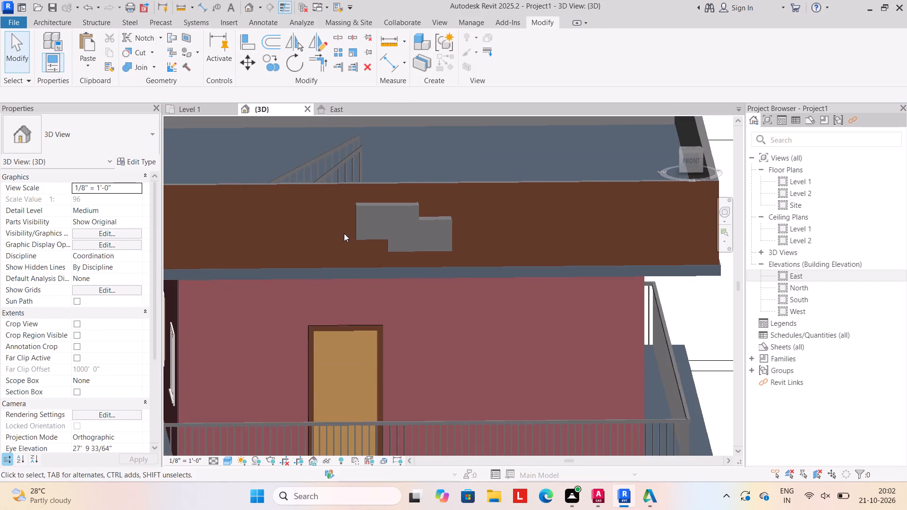
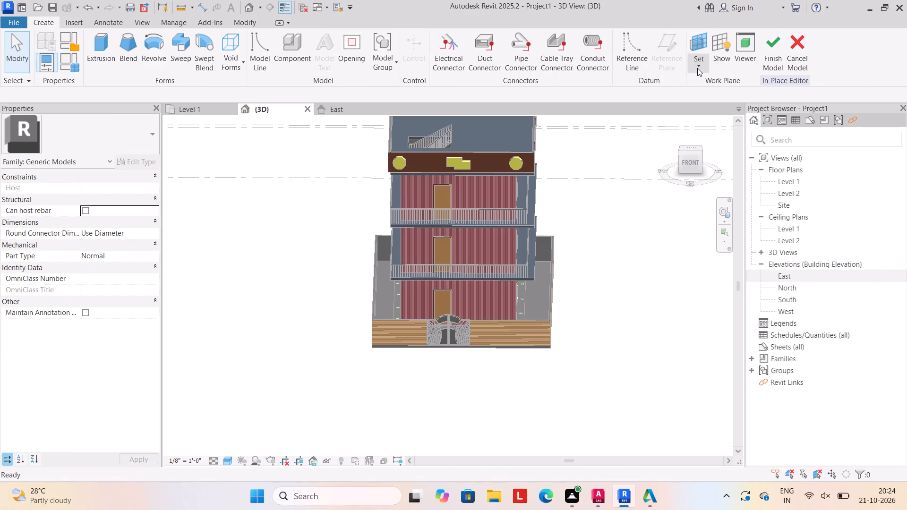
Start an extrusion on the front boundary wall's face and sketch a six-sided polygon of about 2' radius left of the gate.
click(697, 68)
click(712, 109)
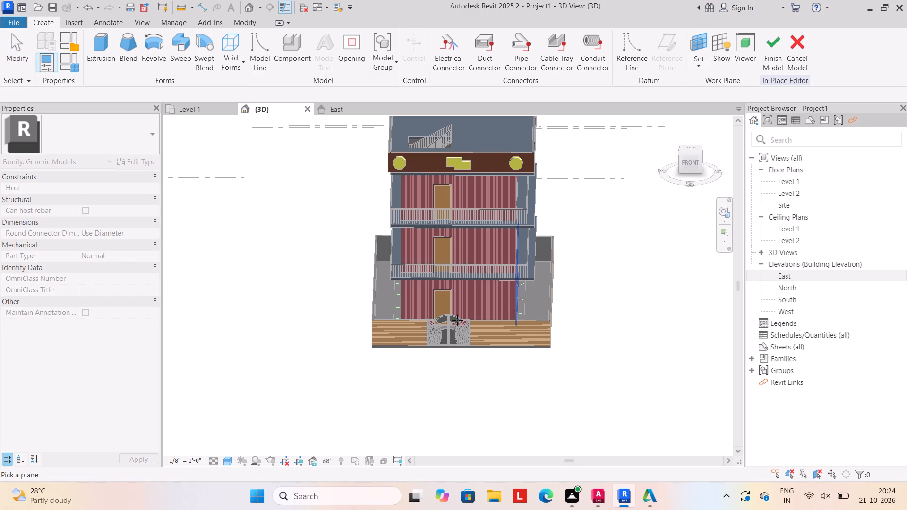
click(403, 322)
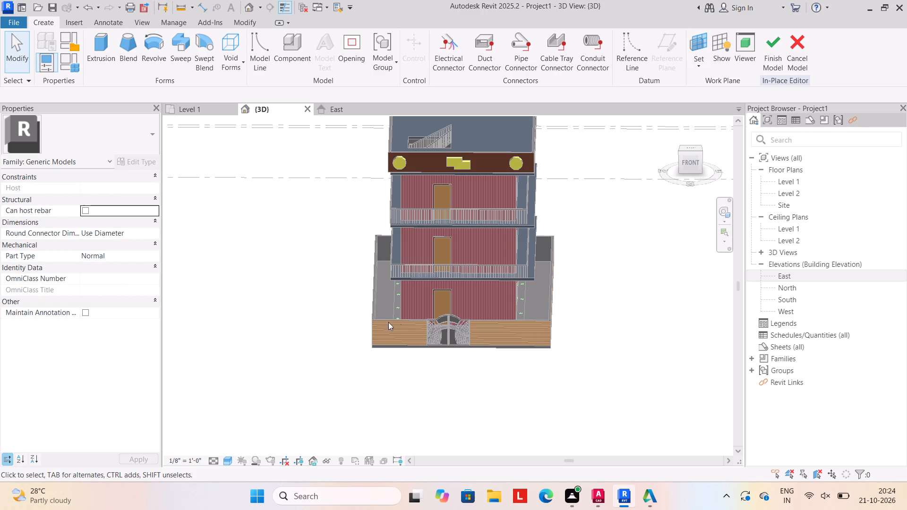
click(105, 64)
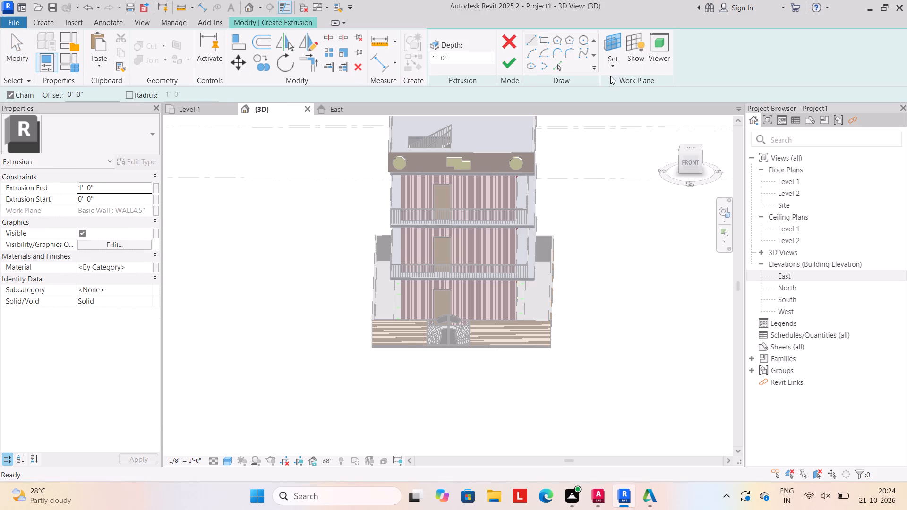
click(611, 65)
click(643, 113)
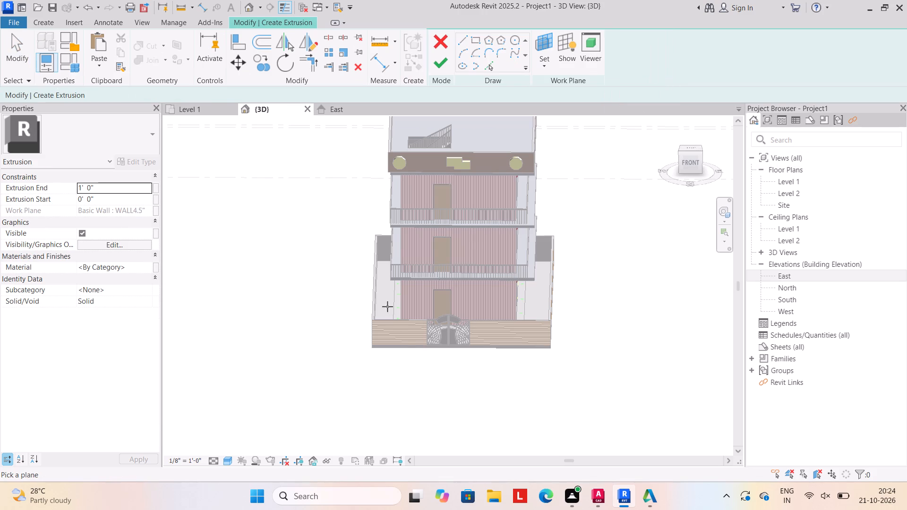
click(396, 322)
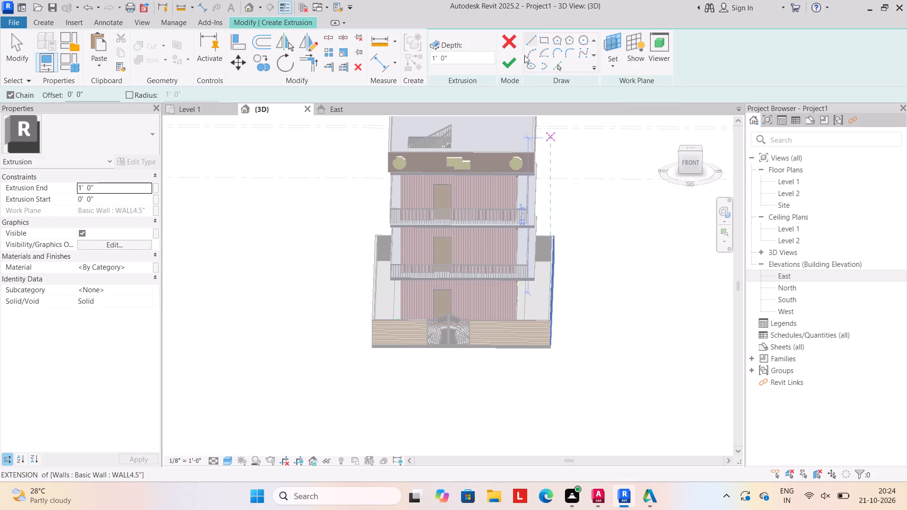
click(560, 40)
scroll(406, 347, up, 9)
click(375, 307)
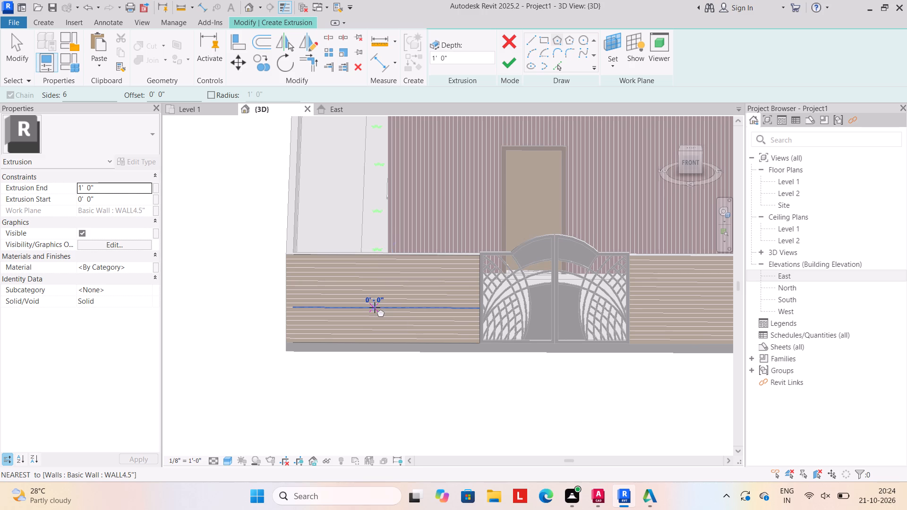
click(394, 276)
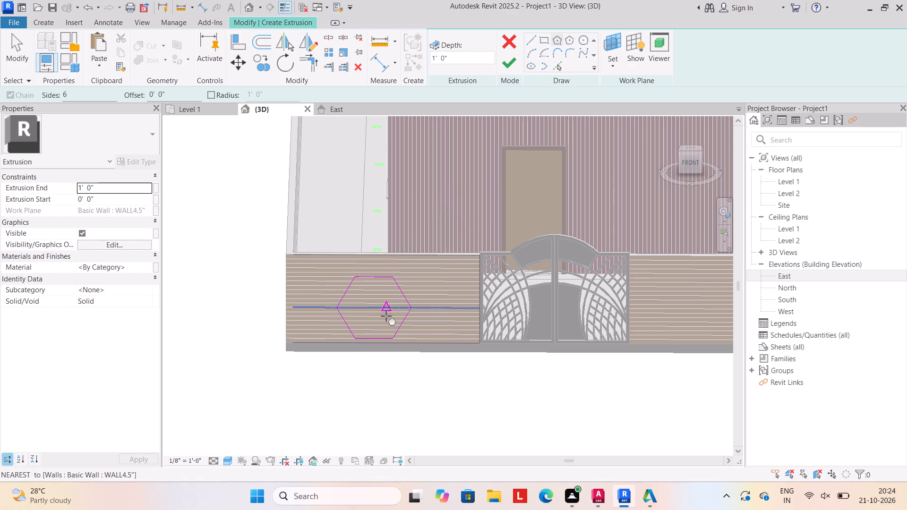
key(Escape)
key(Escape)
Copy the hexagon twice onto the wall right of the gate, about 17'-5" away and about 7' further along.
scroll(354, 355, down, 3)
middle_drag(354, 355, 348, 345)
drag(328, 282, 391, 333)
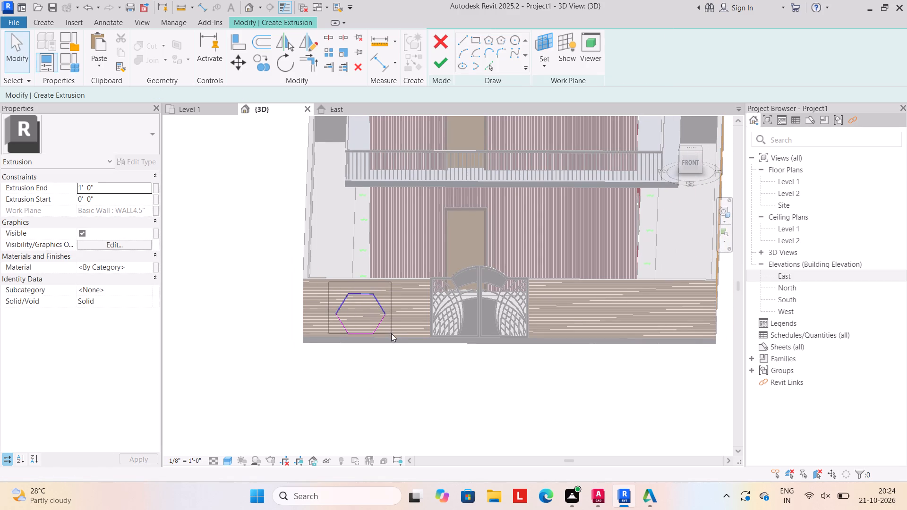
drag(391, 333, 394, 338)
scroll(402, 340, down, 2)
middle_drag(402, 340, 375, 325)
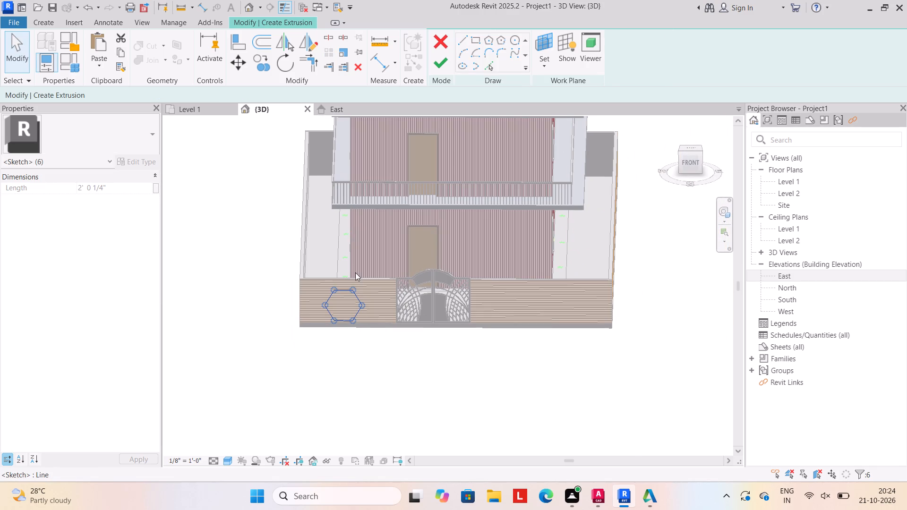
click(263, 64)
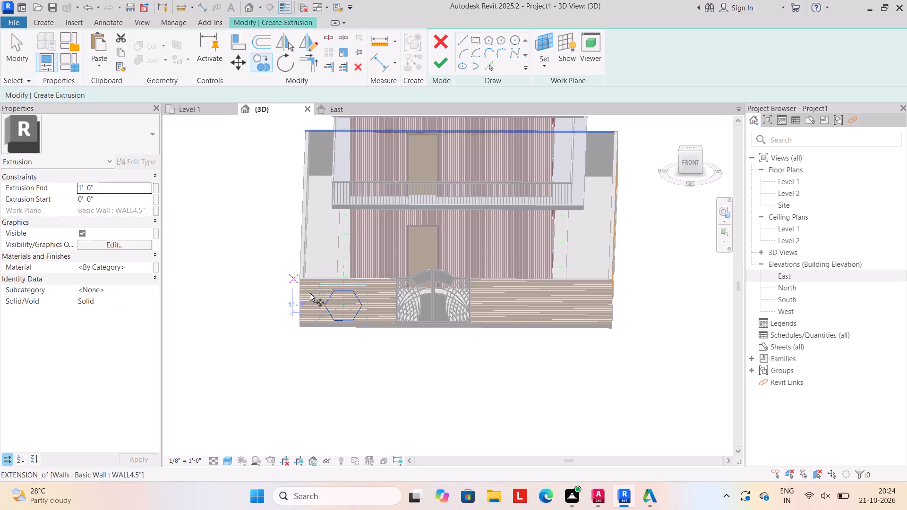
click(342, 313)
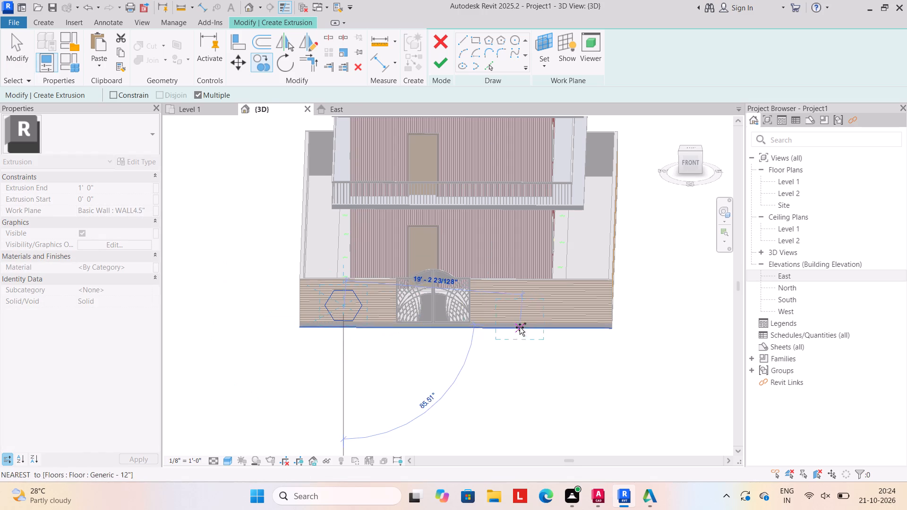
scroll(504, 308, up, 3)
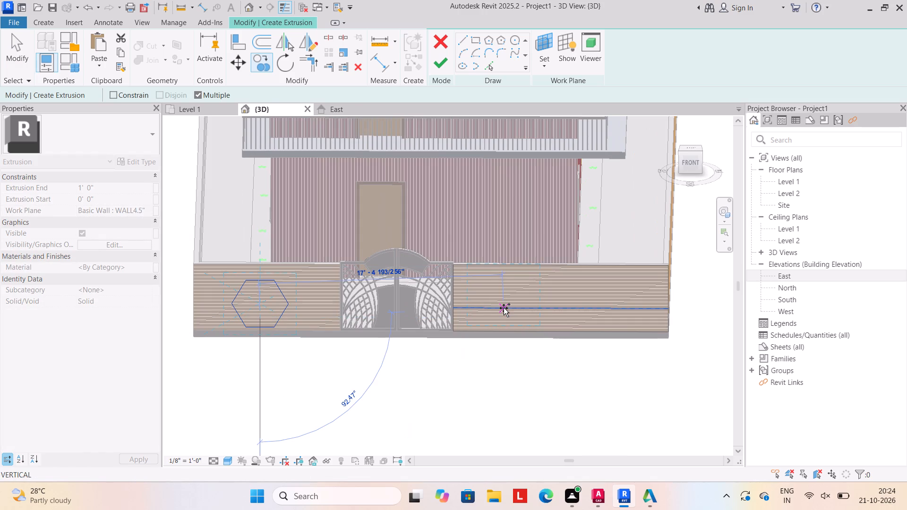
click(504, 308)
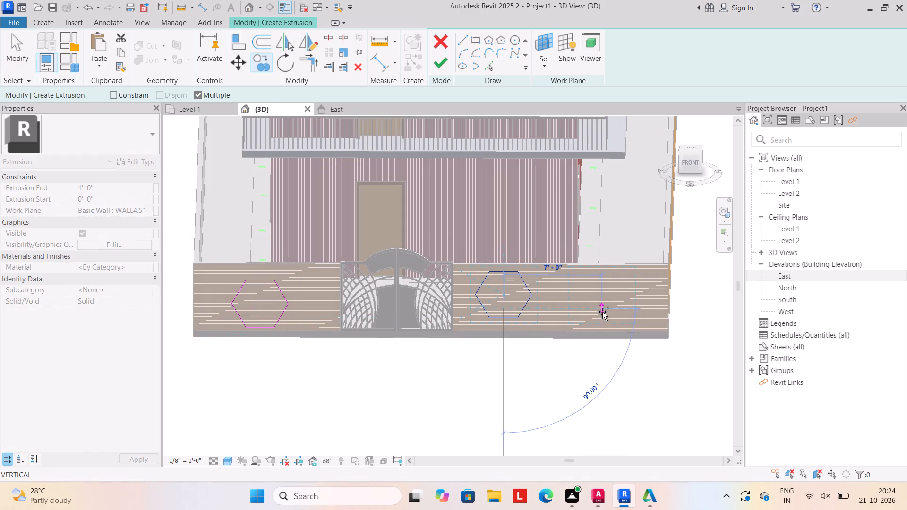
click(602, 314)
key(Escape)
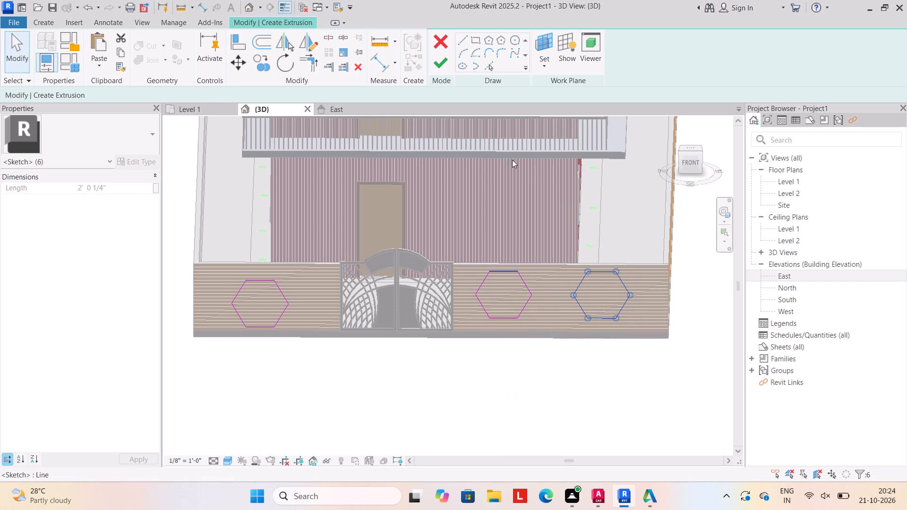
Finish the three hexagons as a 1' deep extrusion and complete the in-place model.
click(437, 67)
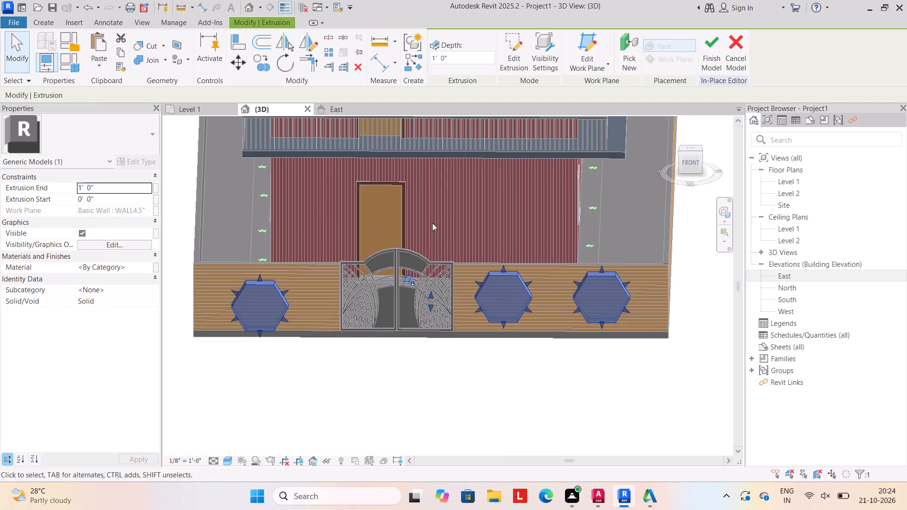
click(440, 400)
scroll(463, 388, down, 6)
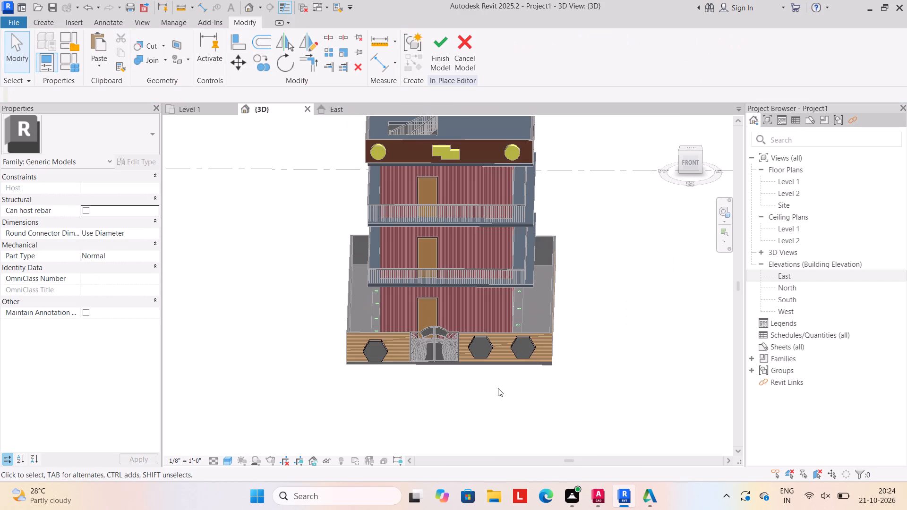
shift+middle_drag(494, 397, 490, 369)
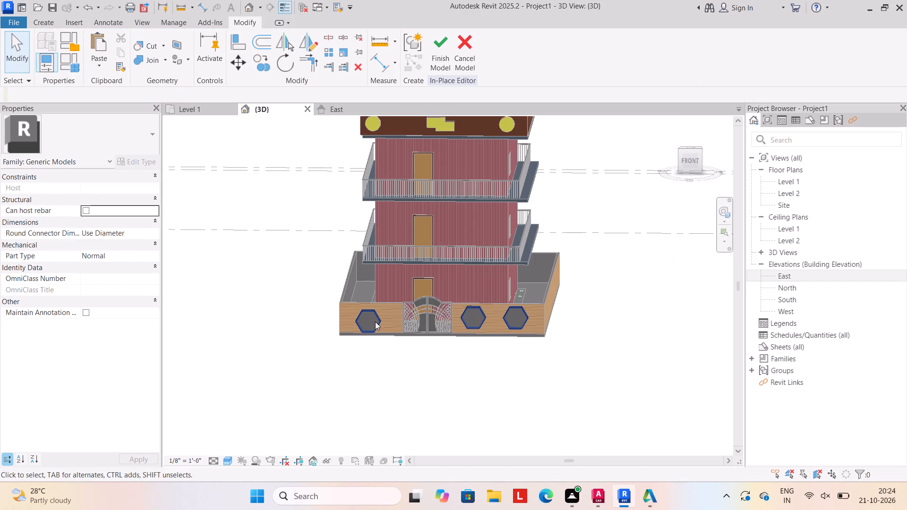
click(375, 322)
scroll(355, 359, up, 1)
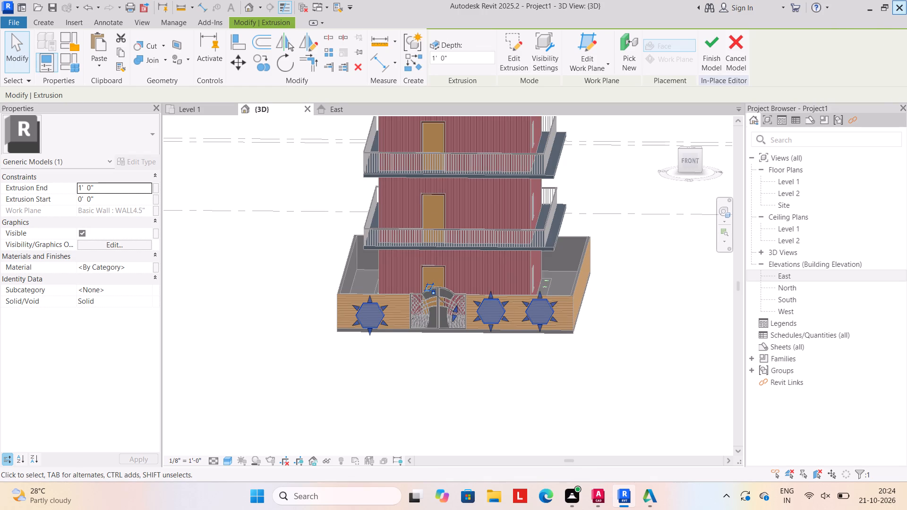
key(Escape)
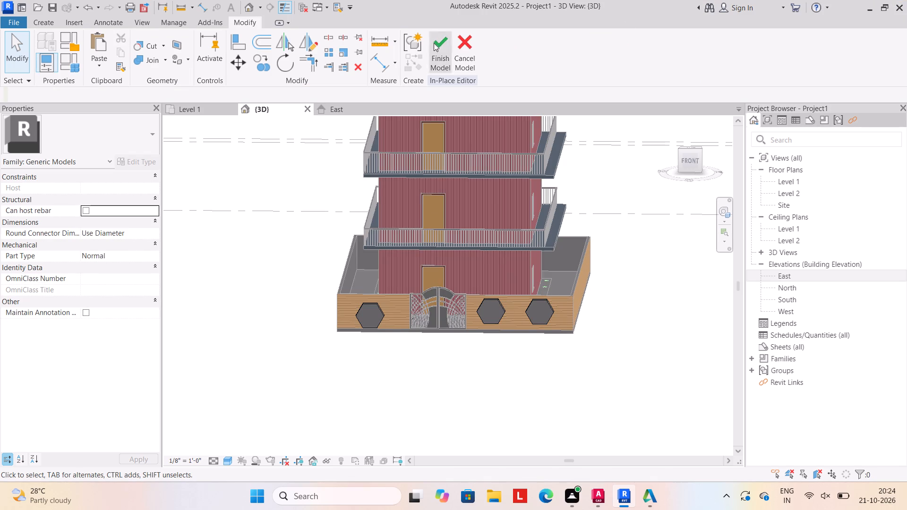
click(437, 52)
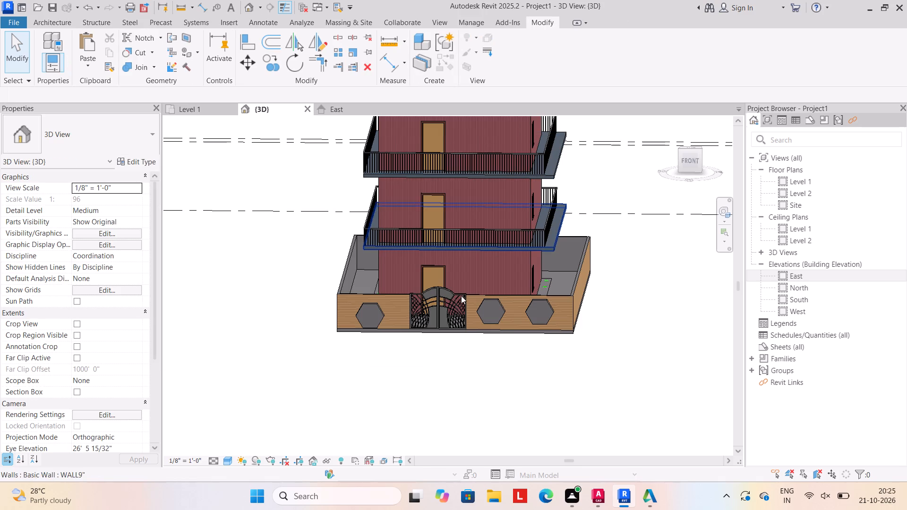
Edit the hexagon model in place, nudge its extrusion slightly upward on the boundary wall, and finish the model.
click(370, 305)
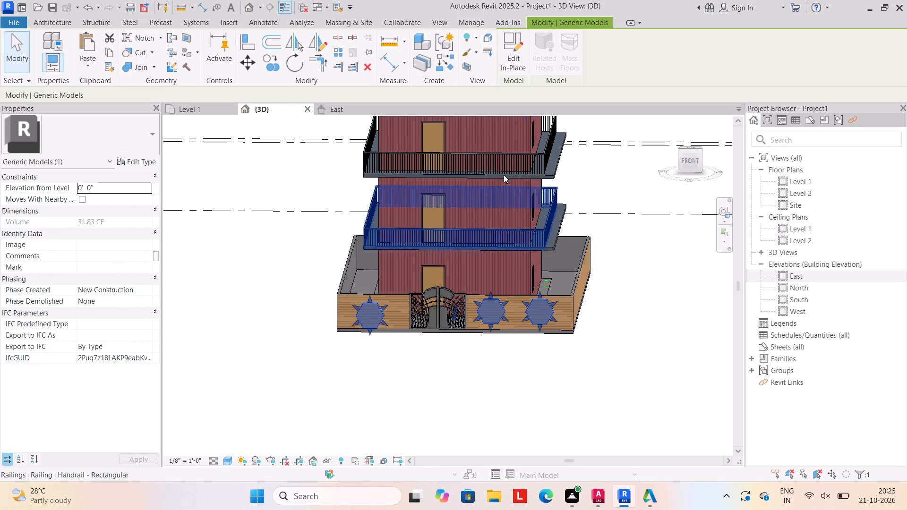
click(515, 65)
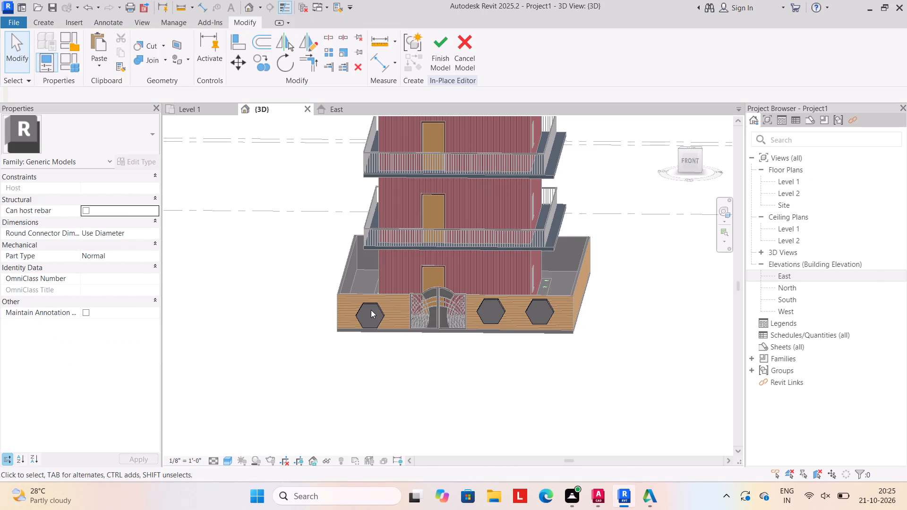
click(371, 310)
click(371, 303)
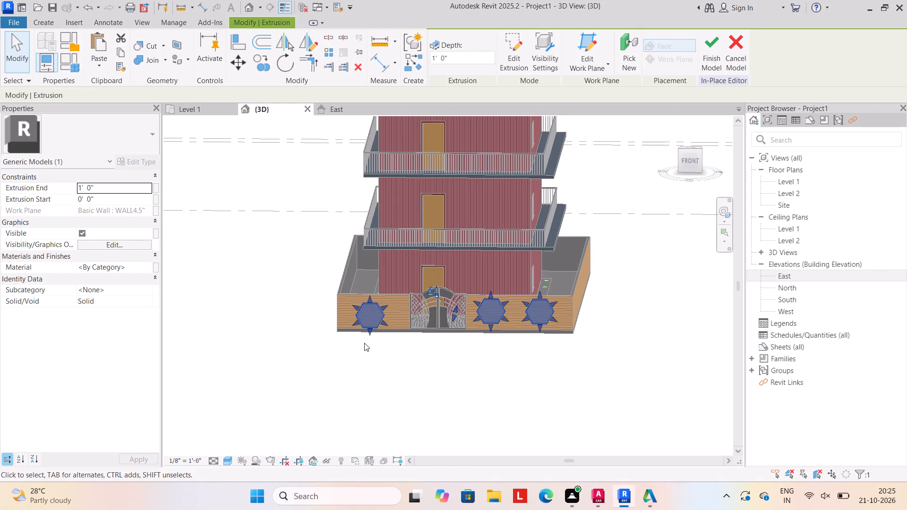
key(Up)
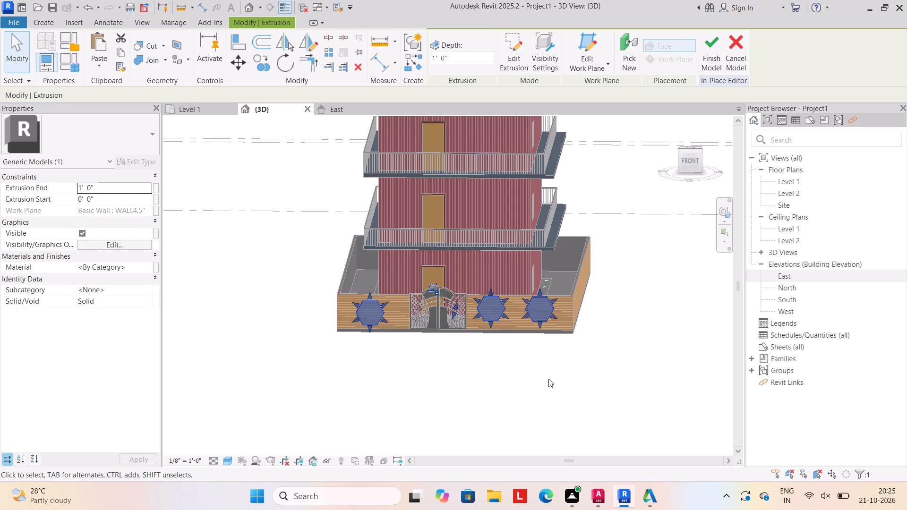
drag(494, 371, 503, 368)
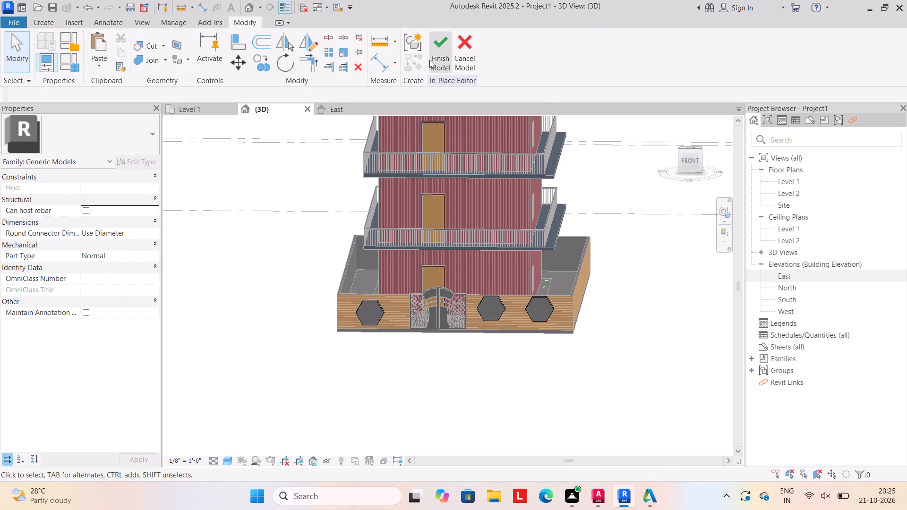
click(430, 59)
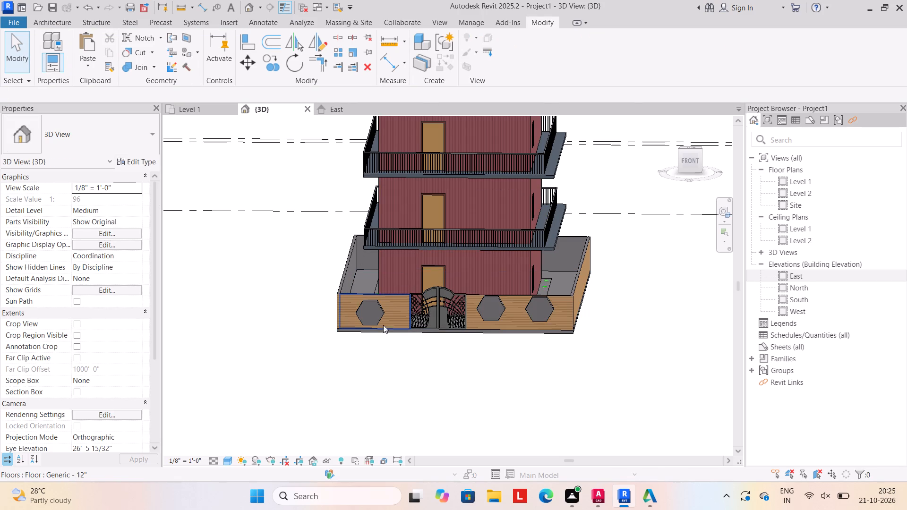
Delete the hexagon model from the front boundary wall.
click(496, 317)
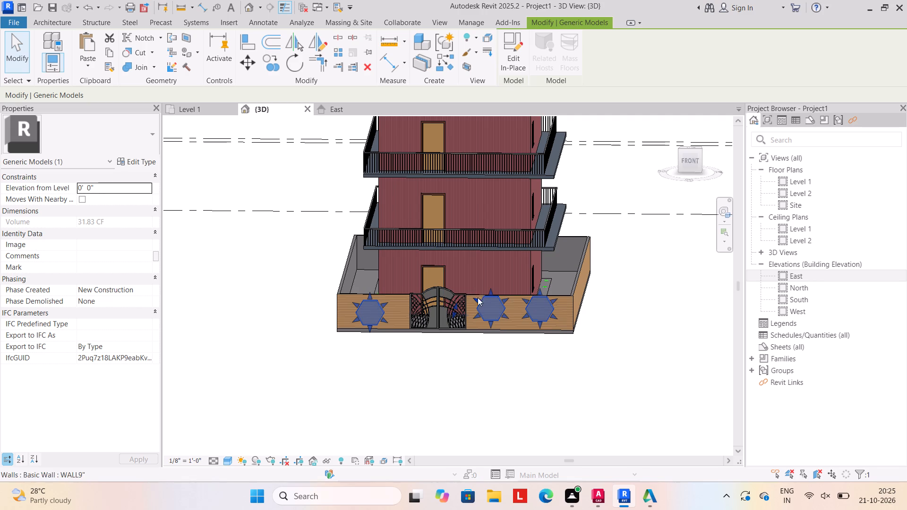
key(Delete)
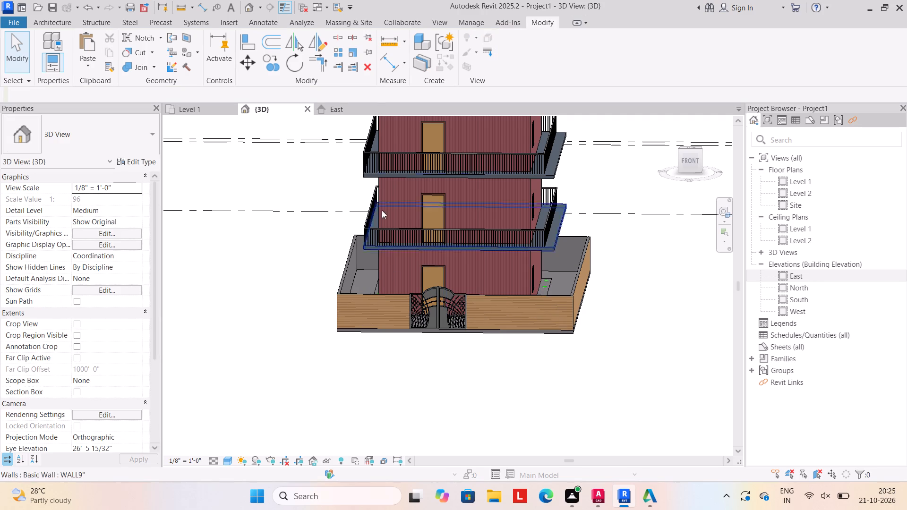
Start a new in-place model in the Generic Models category, keeping the default name.
click(44, 17)
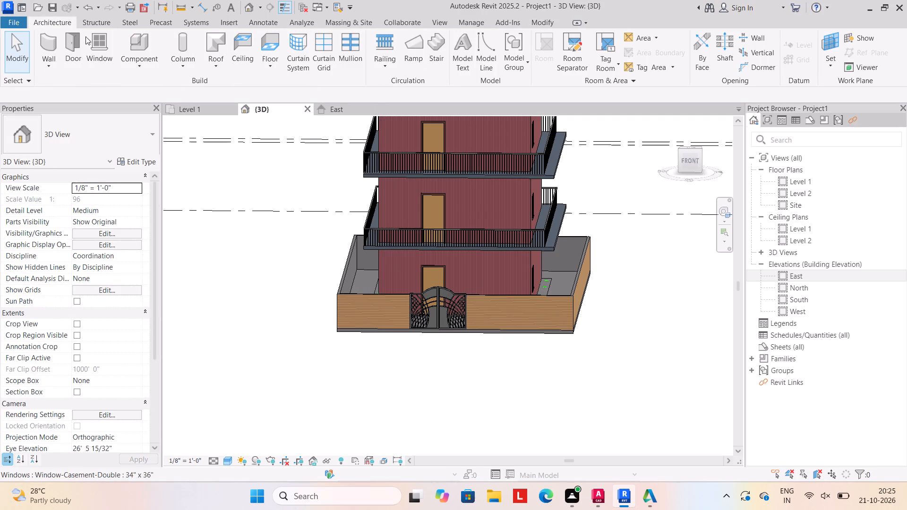
click(143, 66)
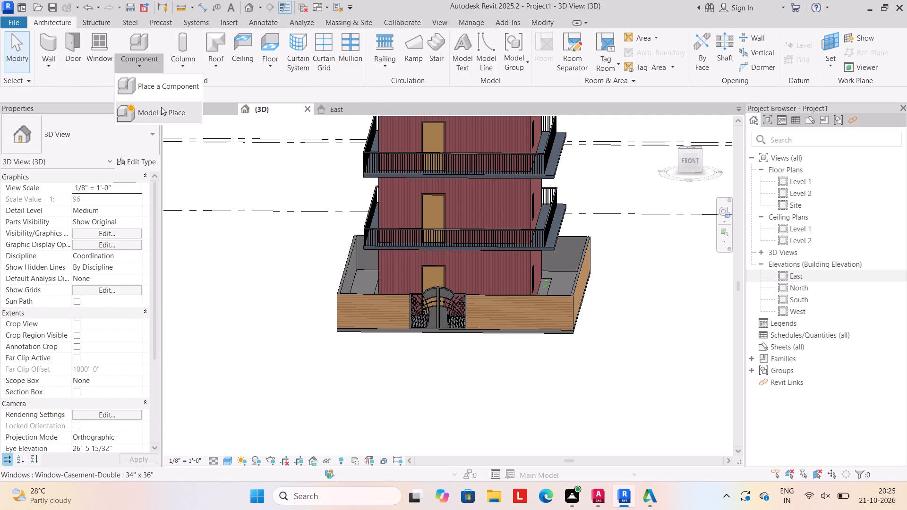
click(161, 107)
scroll(435, 206, down, 8)
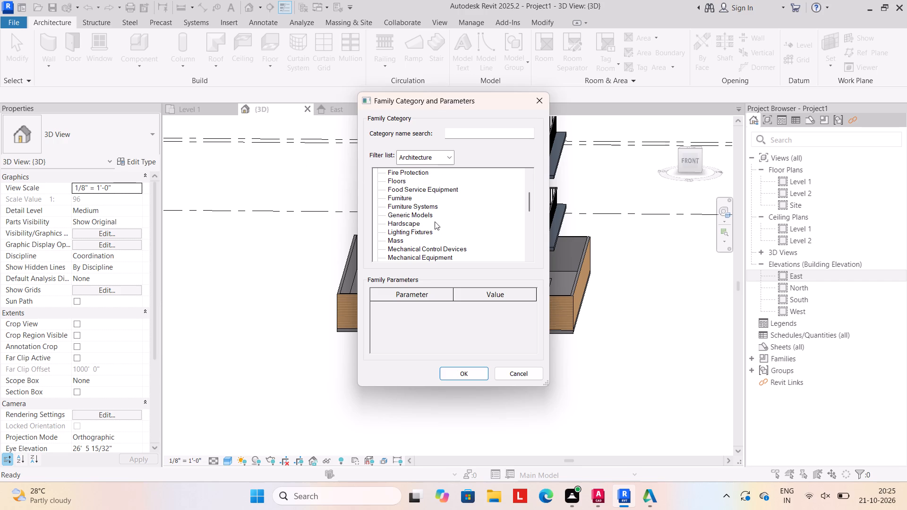
click(411, 214)
click(469, 374)
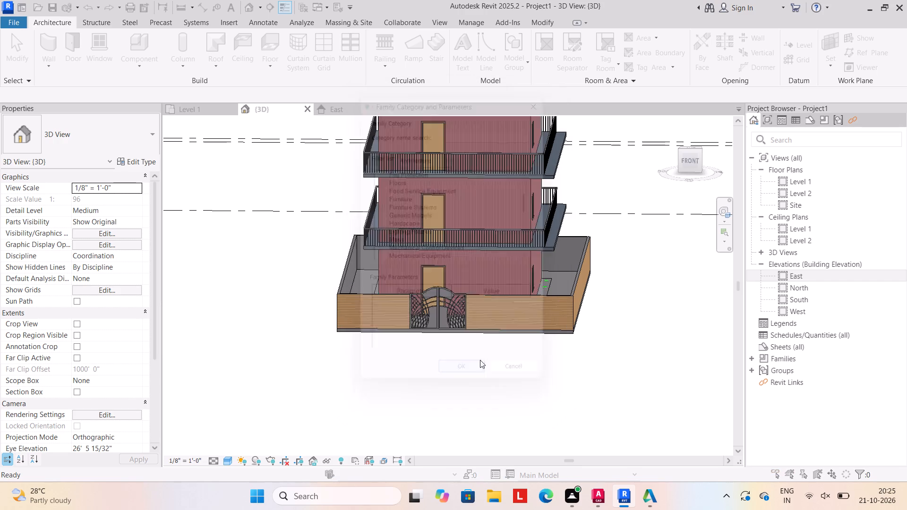
click(477, 264)
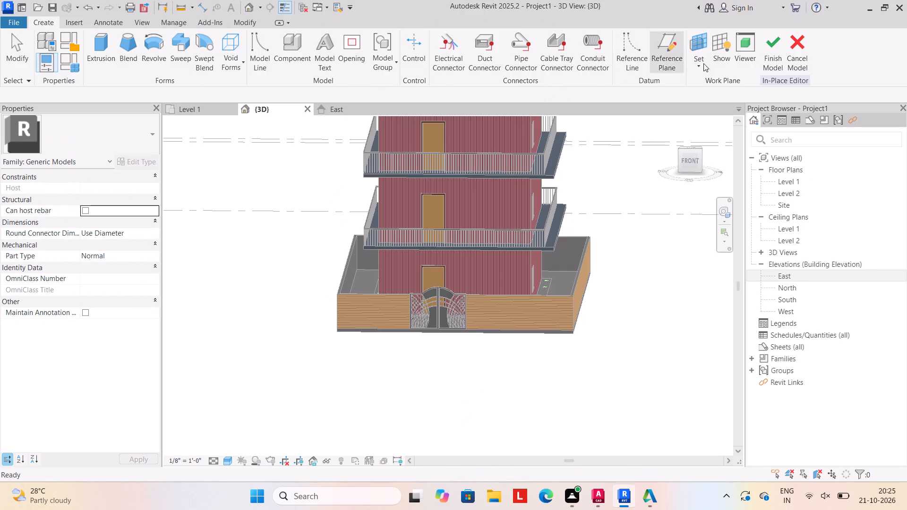
Begin an extrusion on the front face of the shorter front boundary wall section and sketch a hexagon of 1'-6" radius there.
click(692, 63)
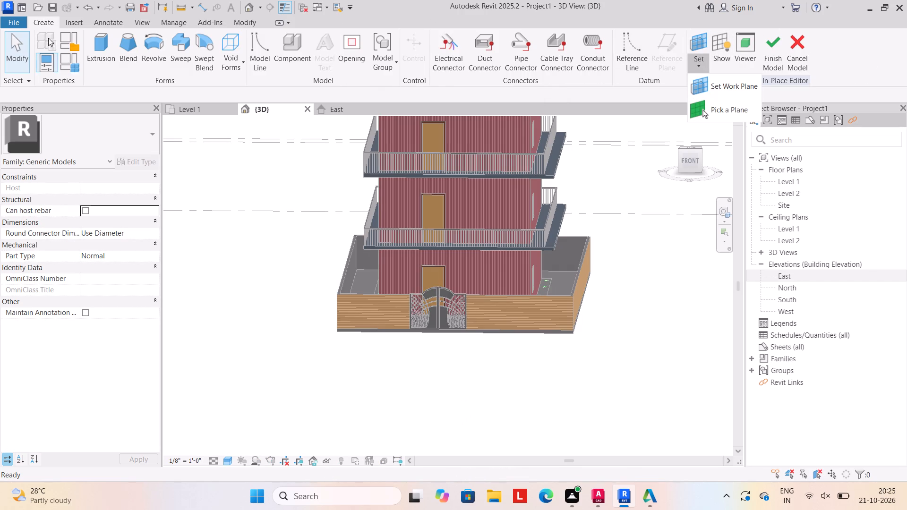
click(97, 38)
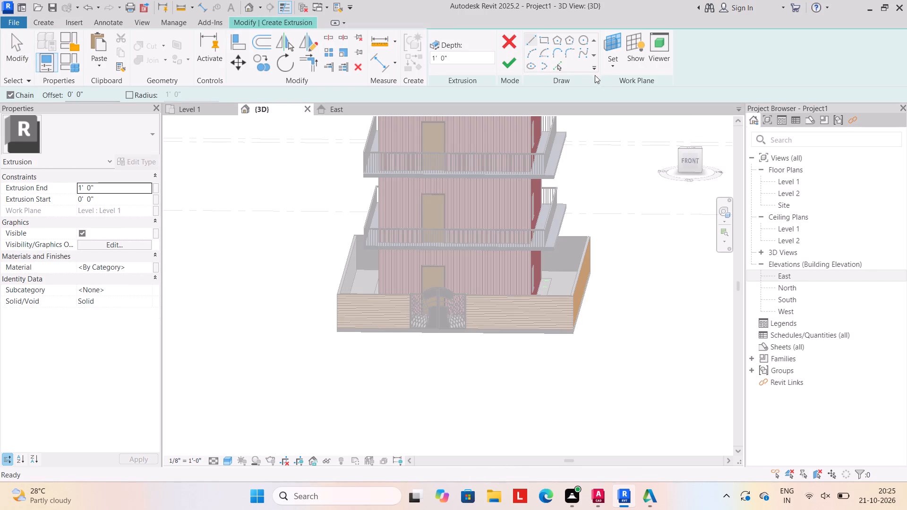
click(608, 68)
click(627, 108)
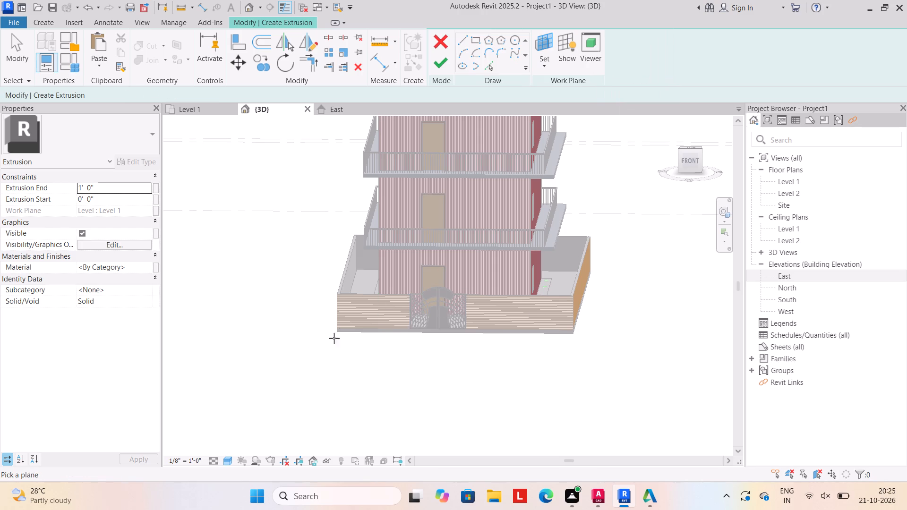
click(376, 293)
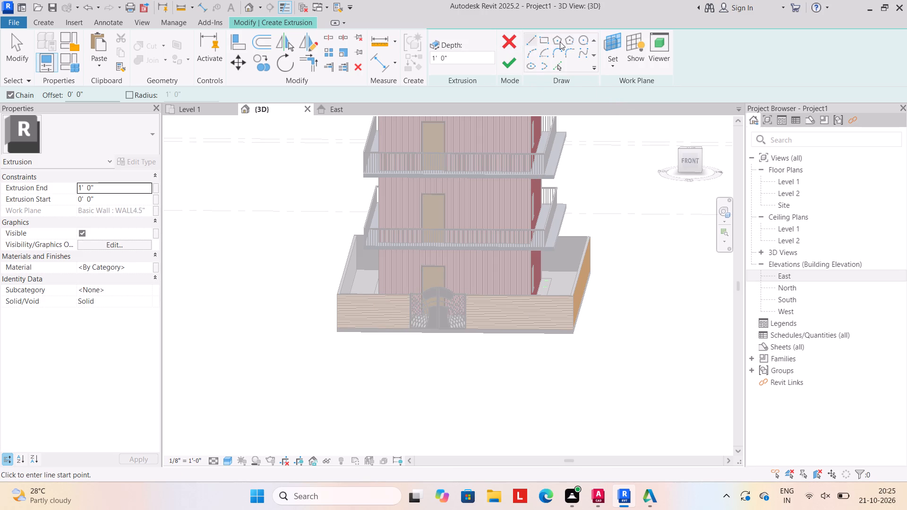
click(560, 42)
scroll(393, 328, up, 4)
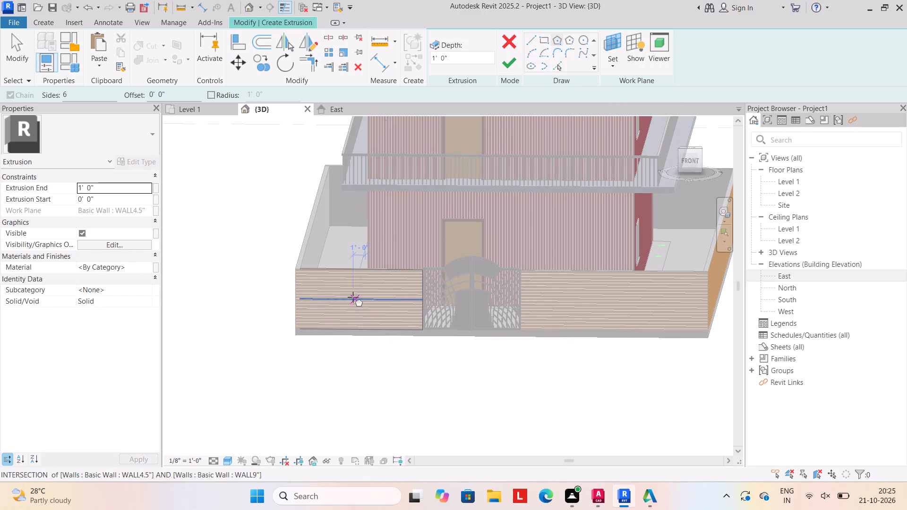
click(350, 296)
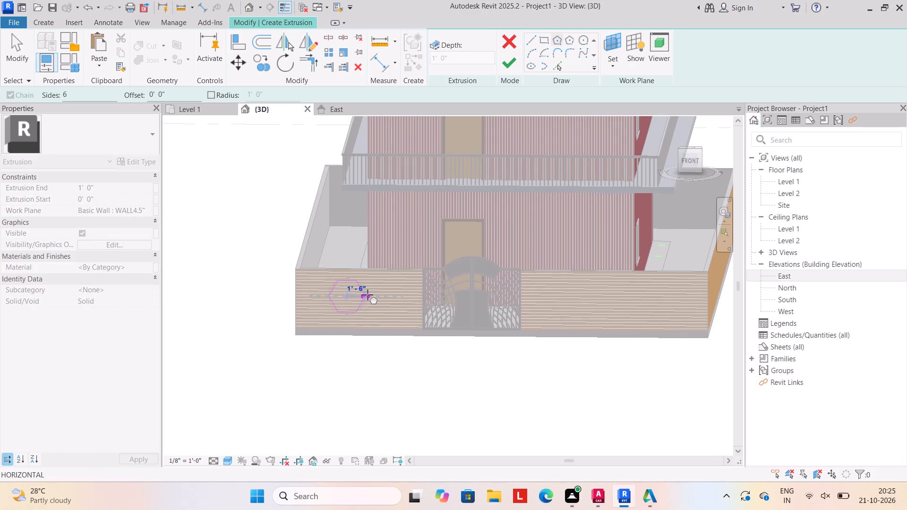
click(368, 295)
key(Escape)
key(Escape)
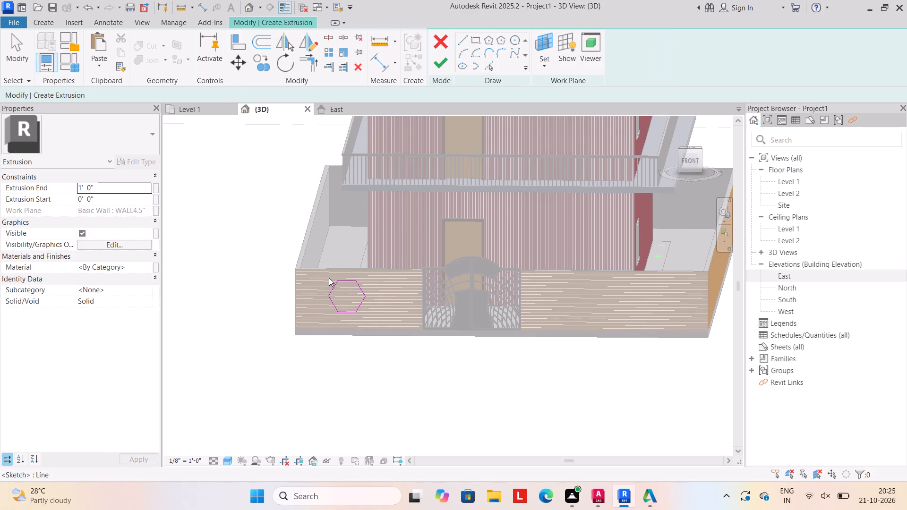
key(Escape)
Copy the hexagon sketch to three spaced positions on the longer wall section across the gate, the first 17'-6" away.
drag(317, 274, 371, 324)
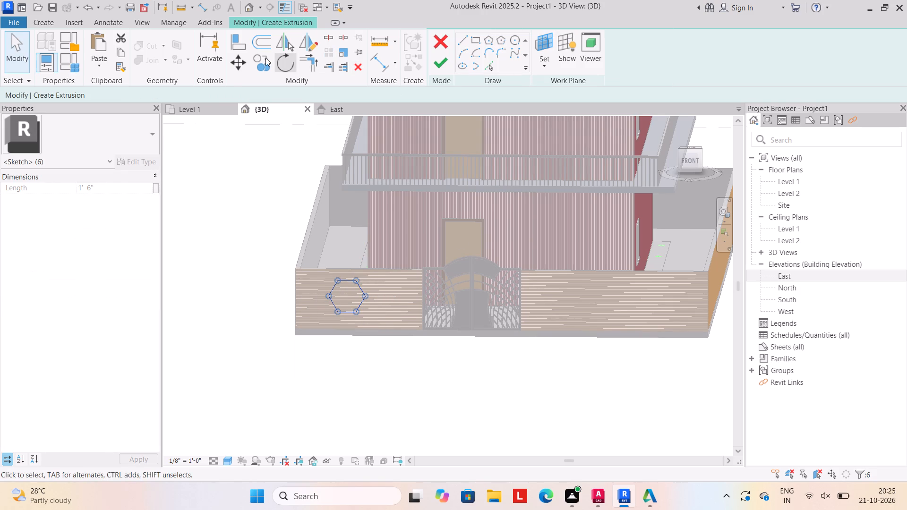
click(261, 60)
click(347, 306)
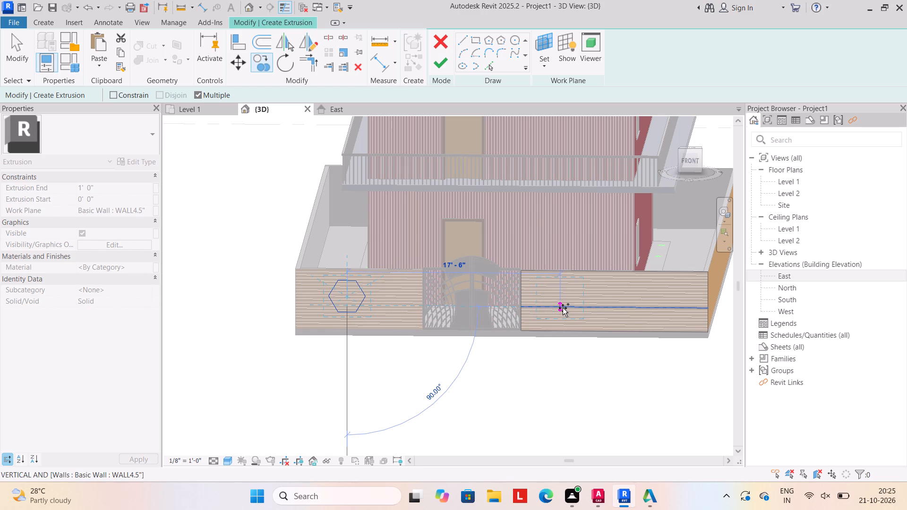
click(563, 308)
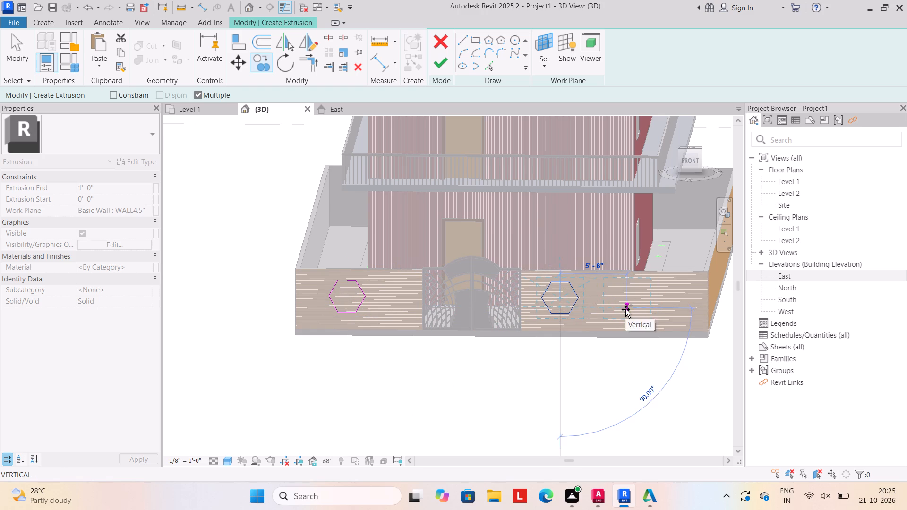
click(622, 308)
click(671, 308)
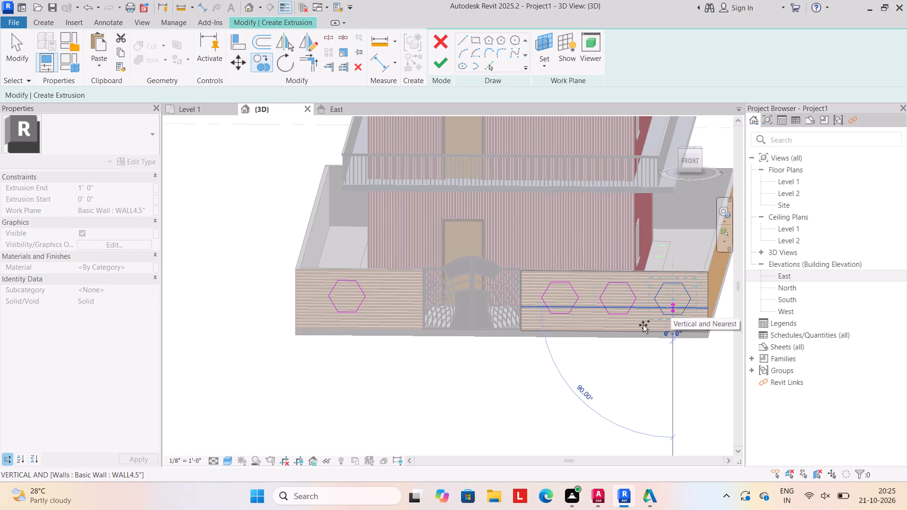
key(Escape)
Finish the four hexagons as a 1' deep extrusion and complete the in-place model.
click(440, 59)
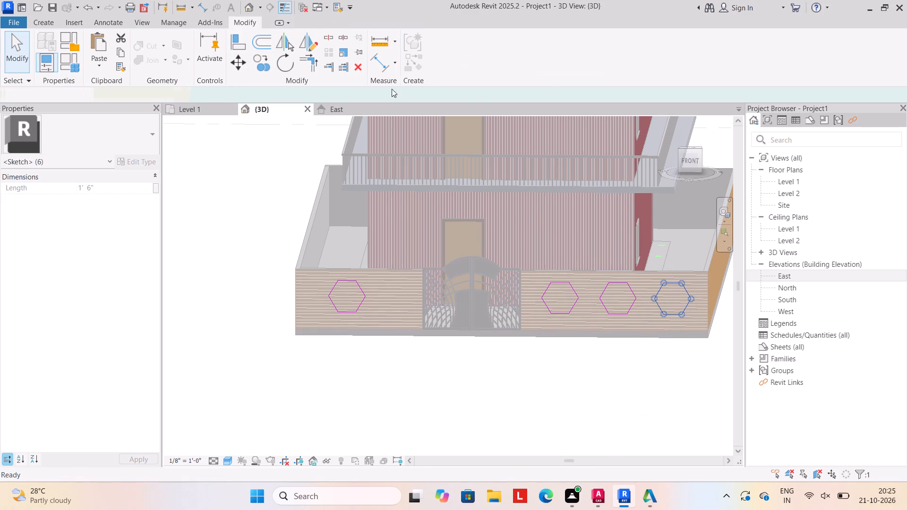
click(361, 393)
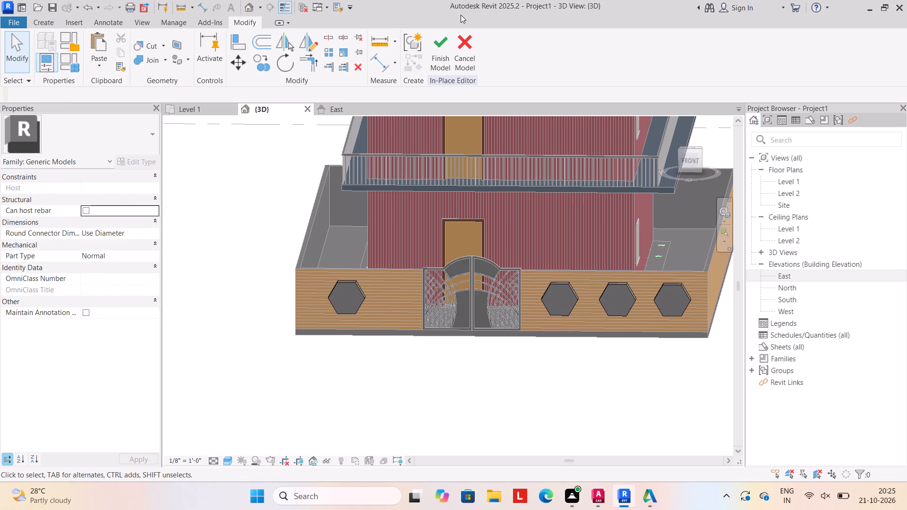
click(435, 43)
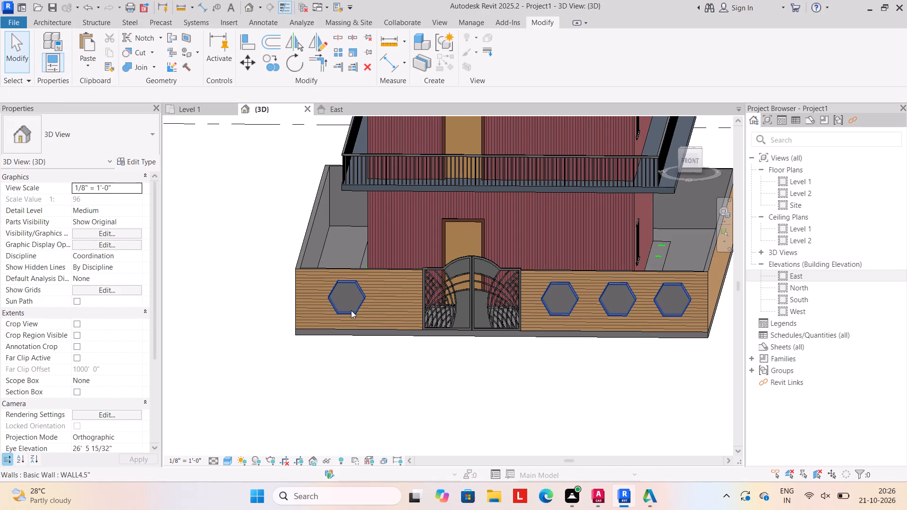
Edit the hexagon model in place and paint the hexagons' front face with the Carpet (1) material.
click(357, 300)
click(358, 299)
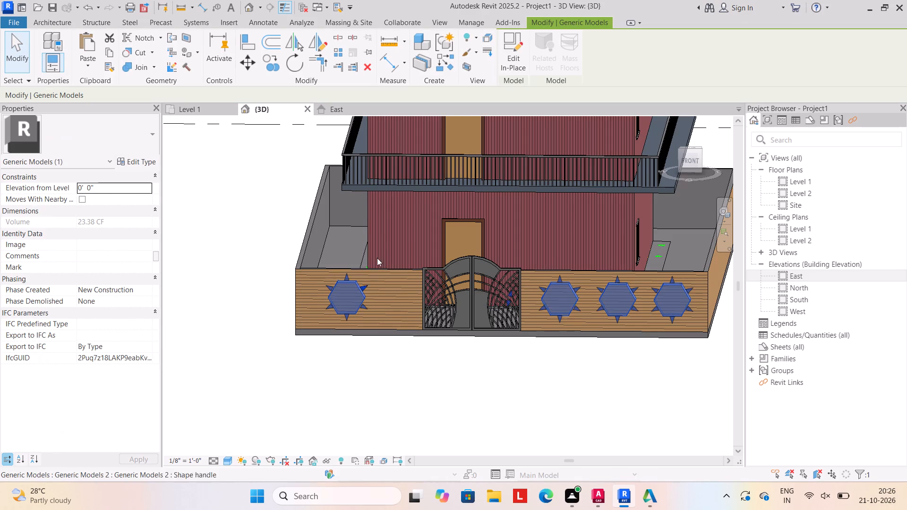
click(518, 67)
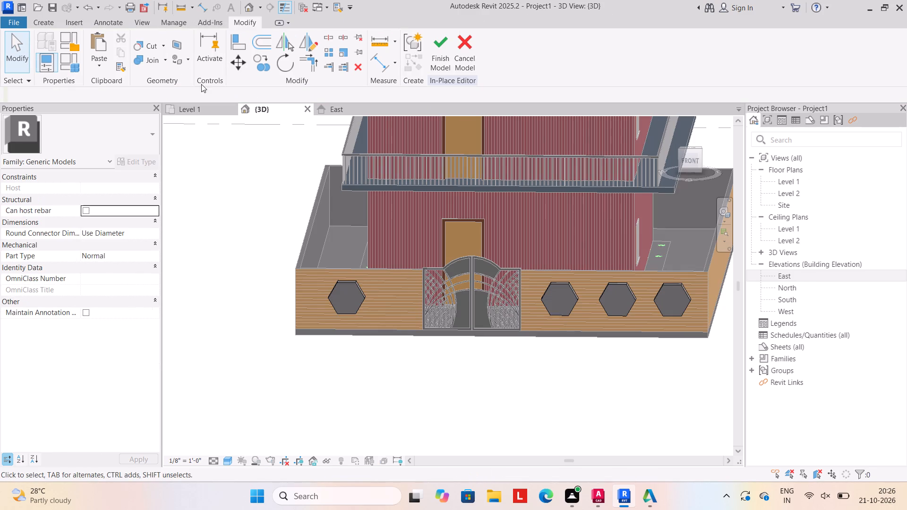
click(189, 61)
click(205, 79)
scroll(91, 193, down, 3)
scroll(91, 193, up, 14)
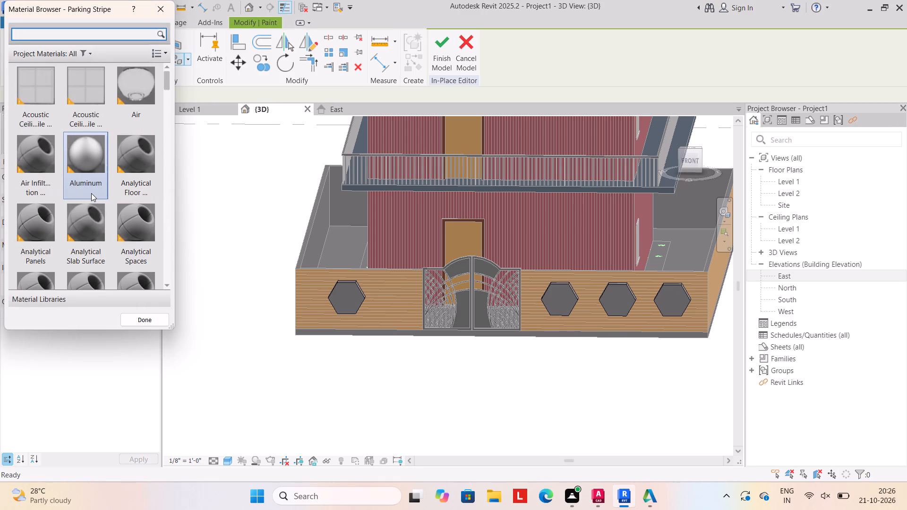
scroll(91, 193, up, 5)
scroll(91, 193, down, 3)
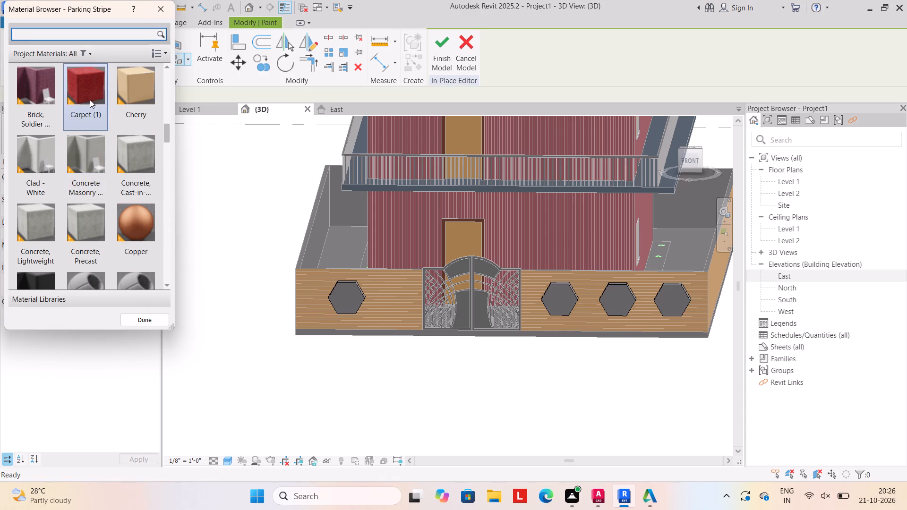
click(89, 97)
click(342, 300)
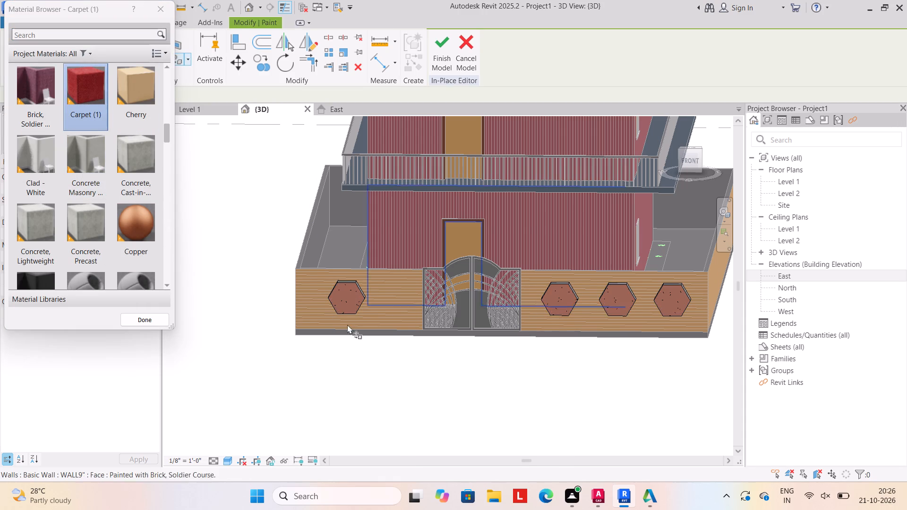
Paint the top and upper gate-facing side of the lone hexagon on the shorter wall section with Carpet (1).
shift+middle_drag(332, 326, 317, 361)
scroll(272, 348, up, 9)
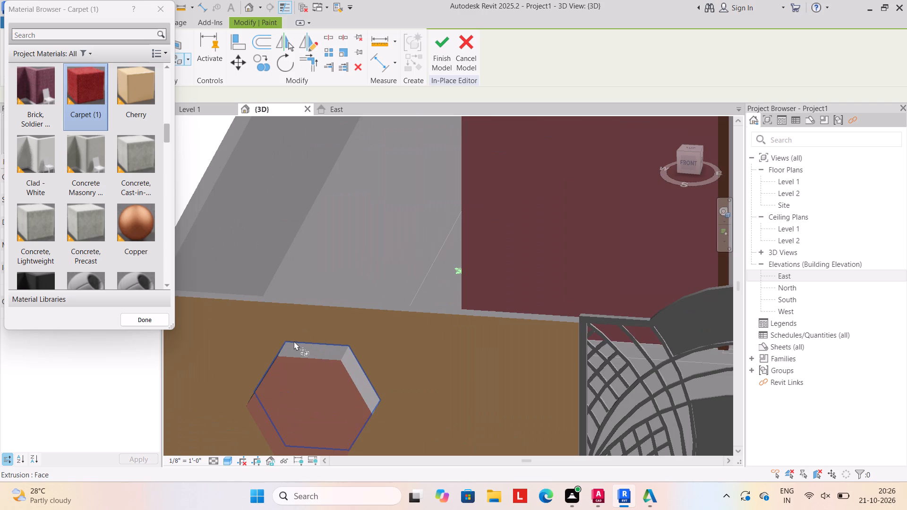
scroll(295, 341, up, 4)
click(318, 360)
scroll(318, 361, down, 10)
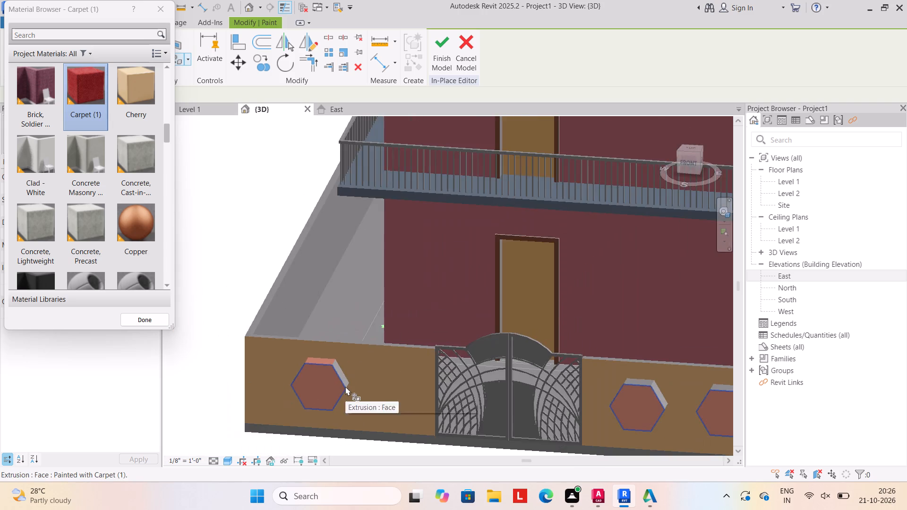
scroll(345, 386, up, 11)
click(343, 370)
scroll(337, 370, down, 14)
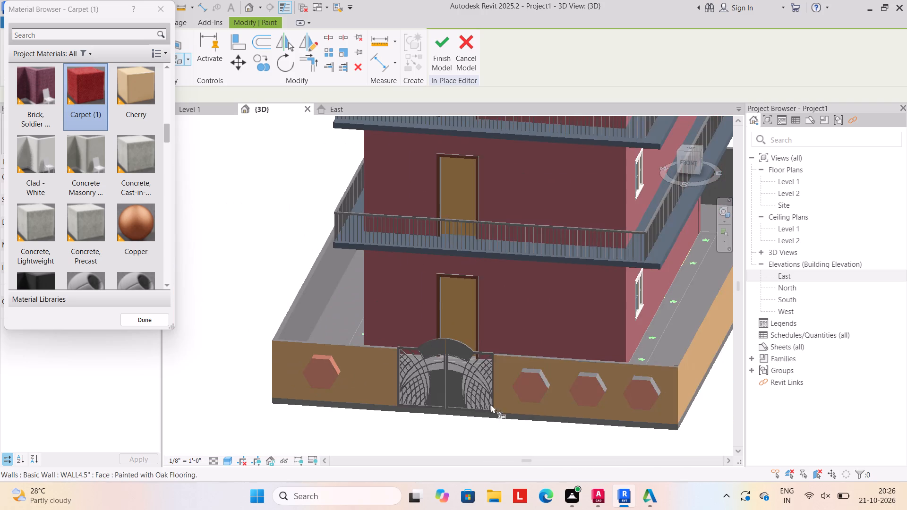
Paint the top and adjacent upper side of the longer section's hexagon nearest the gate with Carpet (1).
scroll(532, 364, up, 11)
click(527, 392)
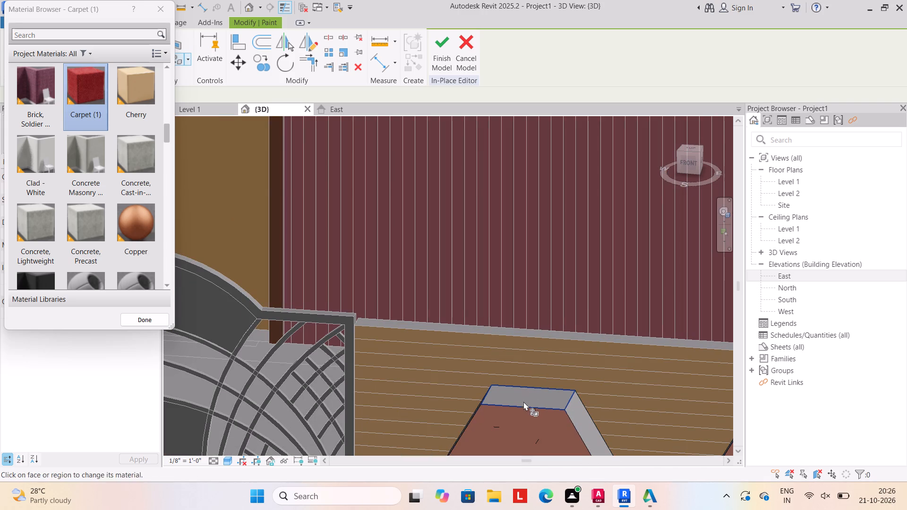
click(527, 399)
scroll(525, 399, down, 5)
middle_drag(524, 399, 483, 338)
scroll(519, 363, up, 5)
click(519, 363)
scroll(519, 371, down, 7)
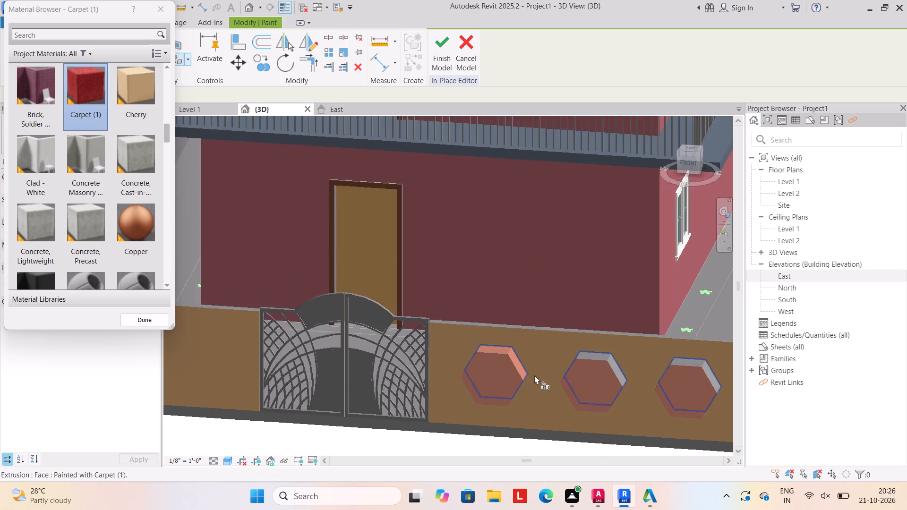
Paint the tops and adjacent upper sides of the middle and outermost hexagons on the longer wall section with Carpet (1).
middle_drag(535, 375, 398, 362)
scroll(471, 342, up, 8)
click(445, 348)
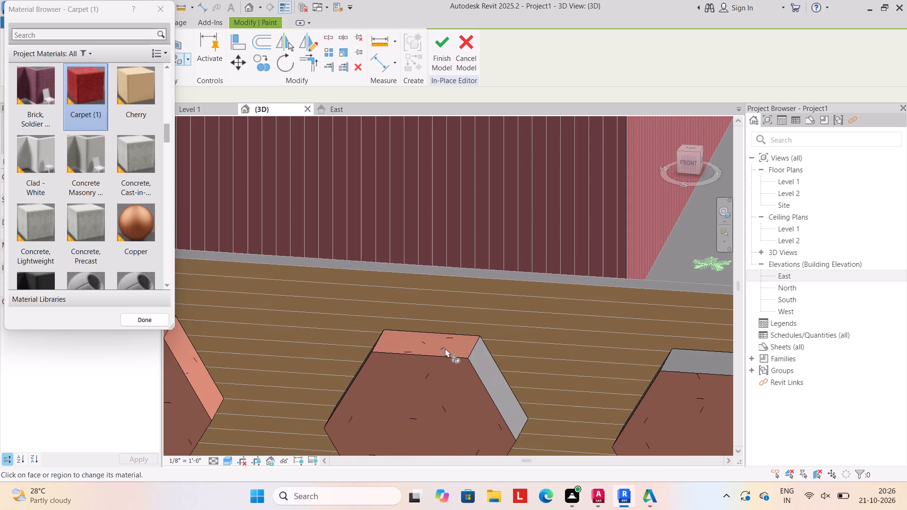
click(496, 389)
scroll(489, 393, down, 4)
scroll(623, 374, up, 3)
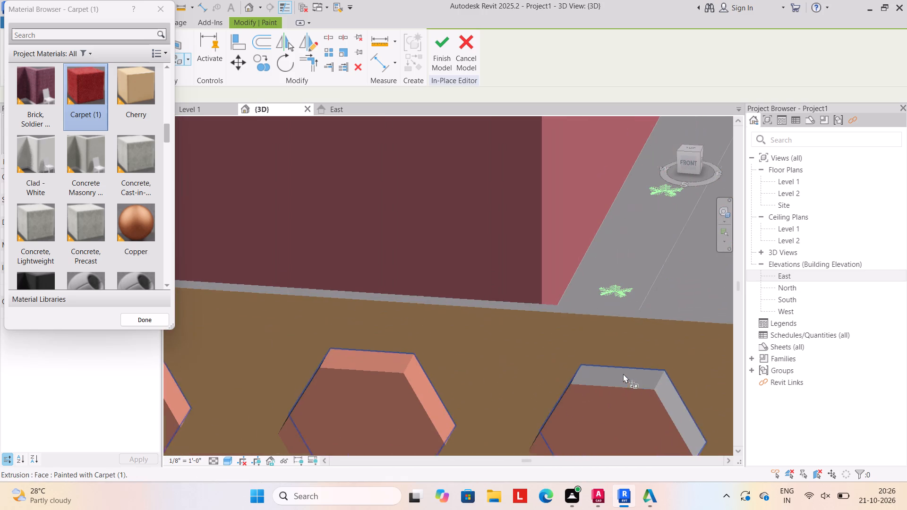
click(622, 378)
middle_drag(616, 385, 512, 369)
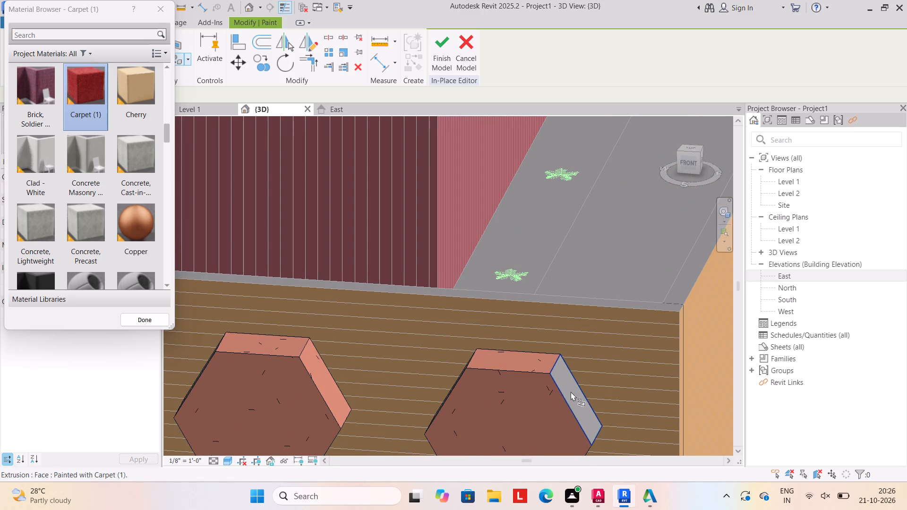
click(571, 391)
scroll(497, 411, down, 9)
middle_drag(446, 404, 549, 374)
scroll(440, 376, down, 4)
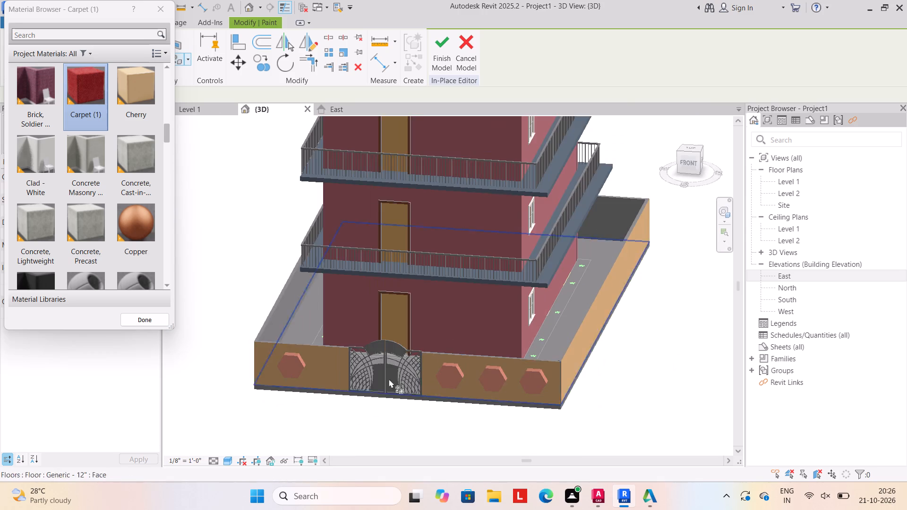
Paint the two side faces of the lone hexagon that face away from the gate with Carpet (1).
scroll(339, 381, down, 1)
shift+middle_drag(283, 409, 402, 409)
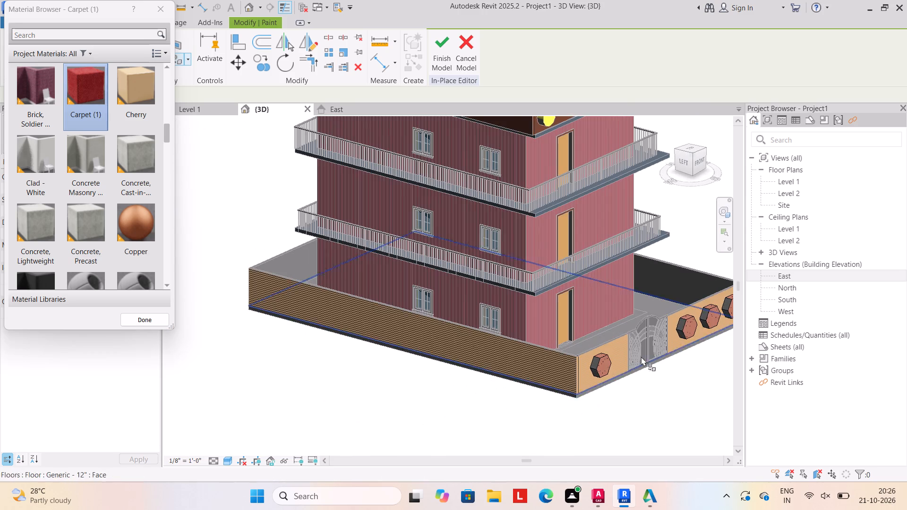
scroll(598, 355, up, 9)
click(584, 385)
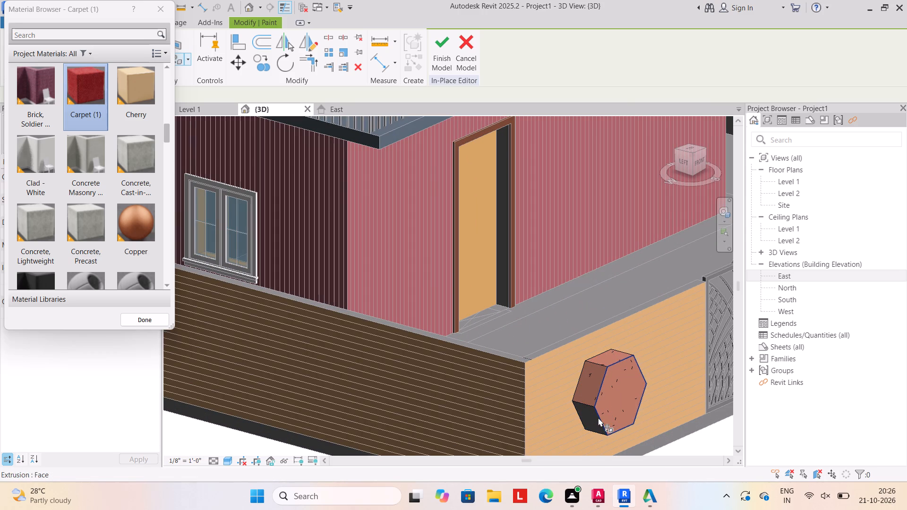
click(598, 417)
click(596, 421)
click(590, 420)
scroll(592, 417, down, 9)
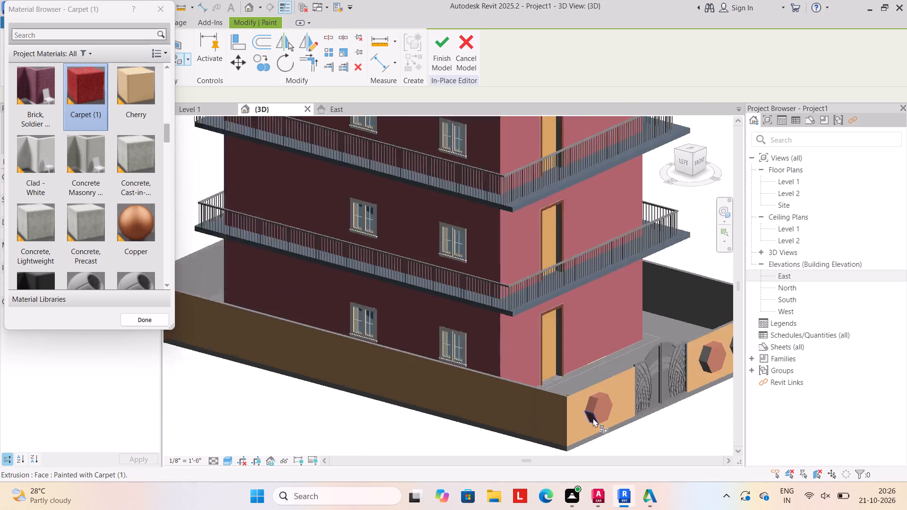
Paint the two gate-facing side faces of the longer wall section's hexagon nearest the gate with Carpet (1).
middle_drag(573, 394, 475, 376)
scroll(557, 352, up, 9)
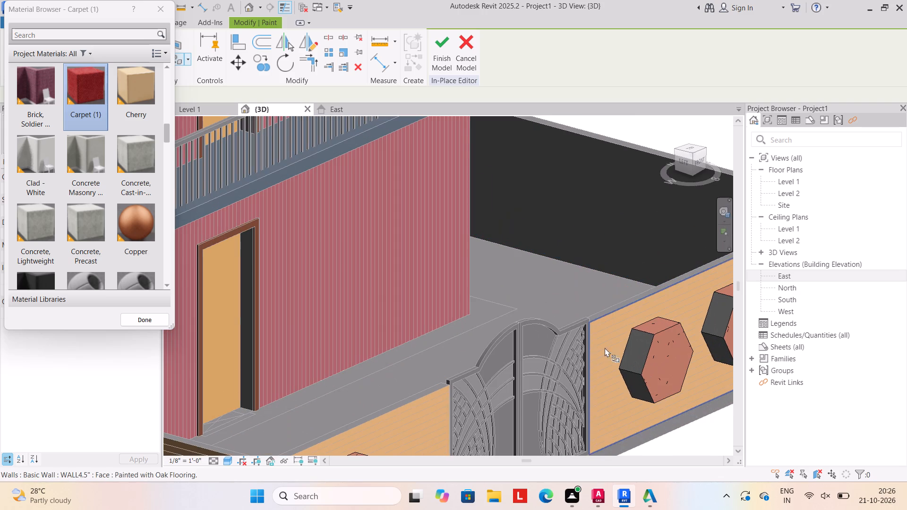
click(627, 347)
click(630, 376)
click(639, 360)
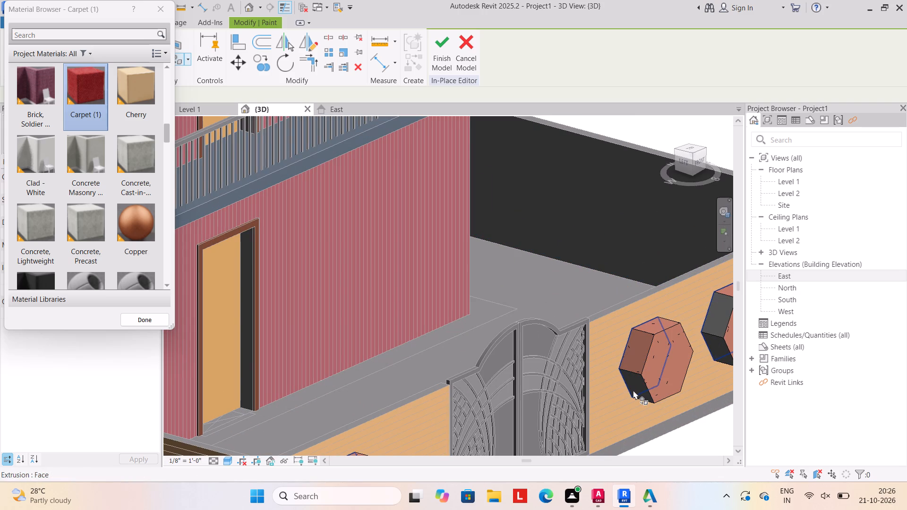
click(633, 390)
click(638, 388)
Paint the two gate-facing side faces of the middle and outermost hexagons with Carpet (1), and finish the in-place model.
scroll(601, 393, down, 5)
middle_drag(601, 389, 457, 379)
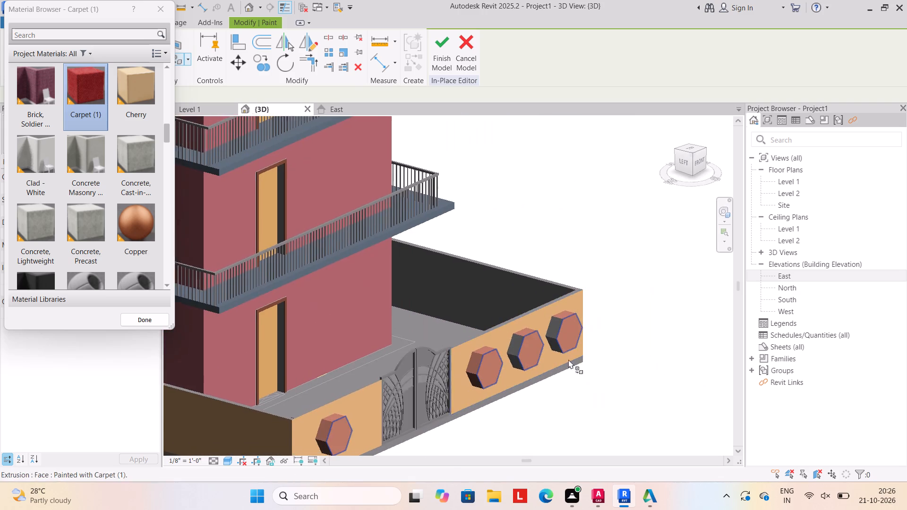
scroll(510, 327, up, 4)
click(523, 351)
click(520, 383)
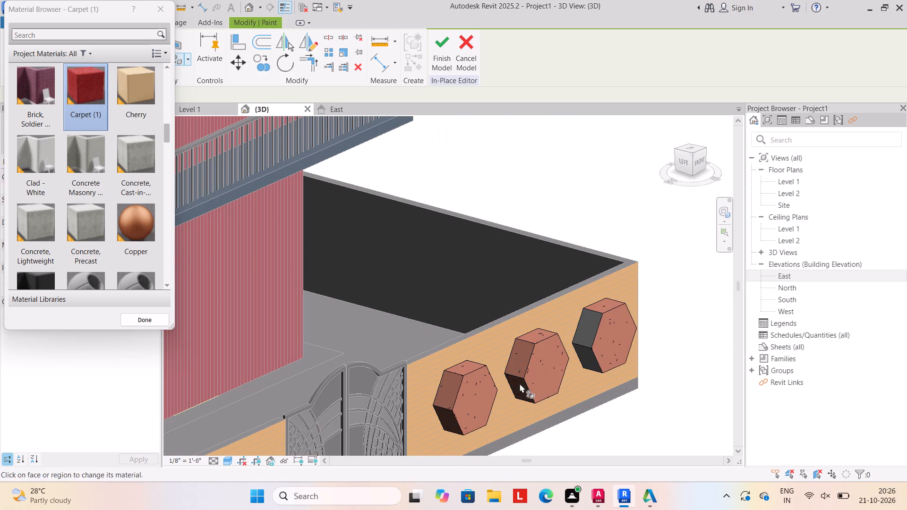
click(591, 329)
click(585, 356)
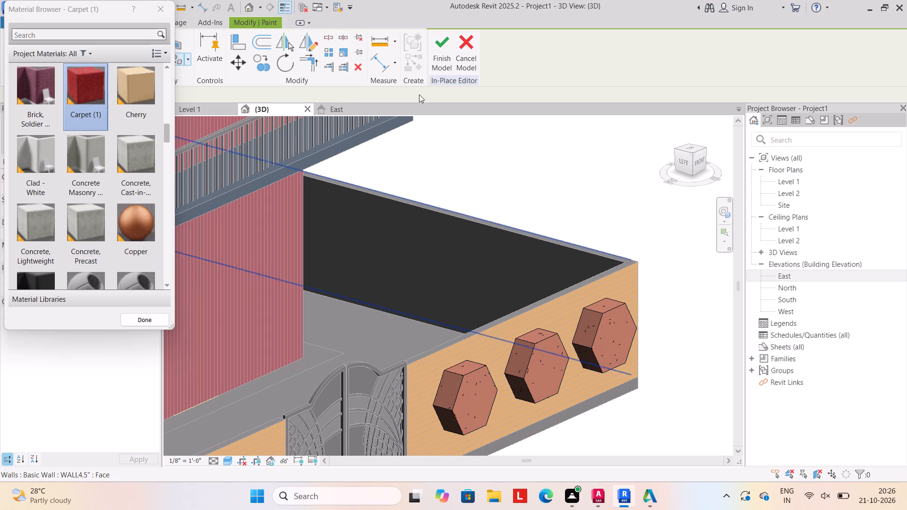
click(441, 57)
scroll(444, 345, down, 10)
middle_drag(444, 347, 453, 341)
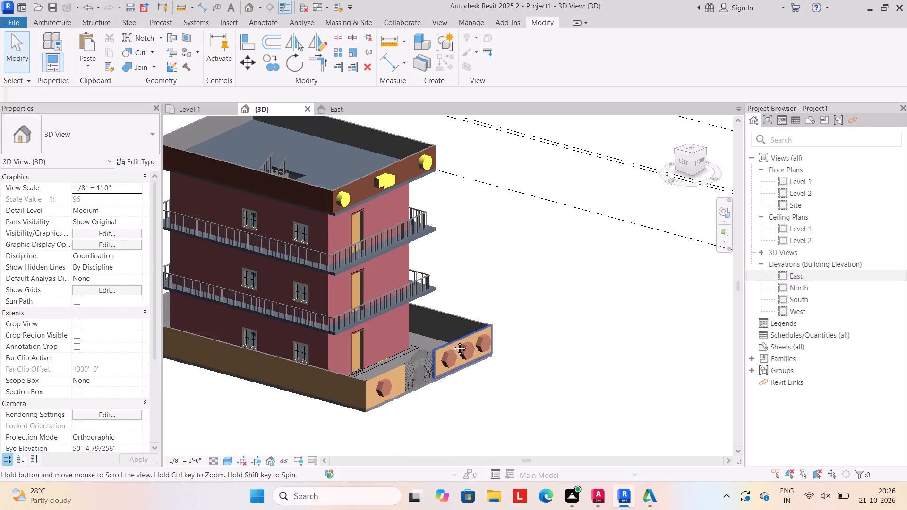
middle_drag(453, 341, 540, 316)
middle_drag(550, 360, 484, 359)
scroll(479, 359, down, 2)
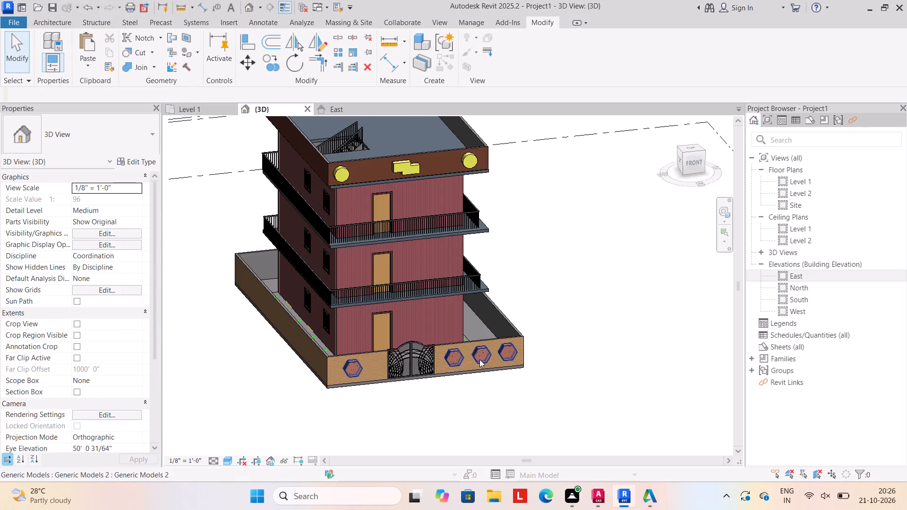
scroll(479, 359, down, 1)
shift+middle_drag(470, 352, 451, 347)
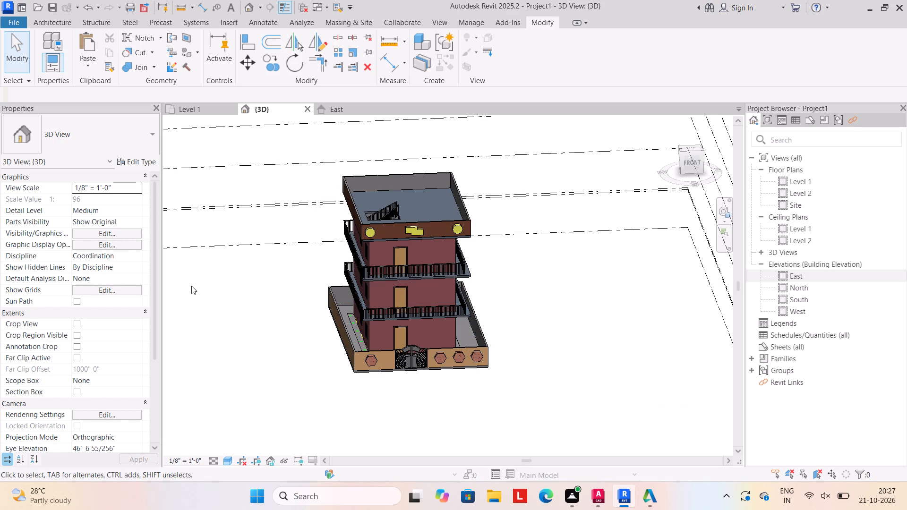
Save the project on the Desktop under the name suma05.dwg.
key(ctrl+s)
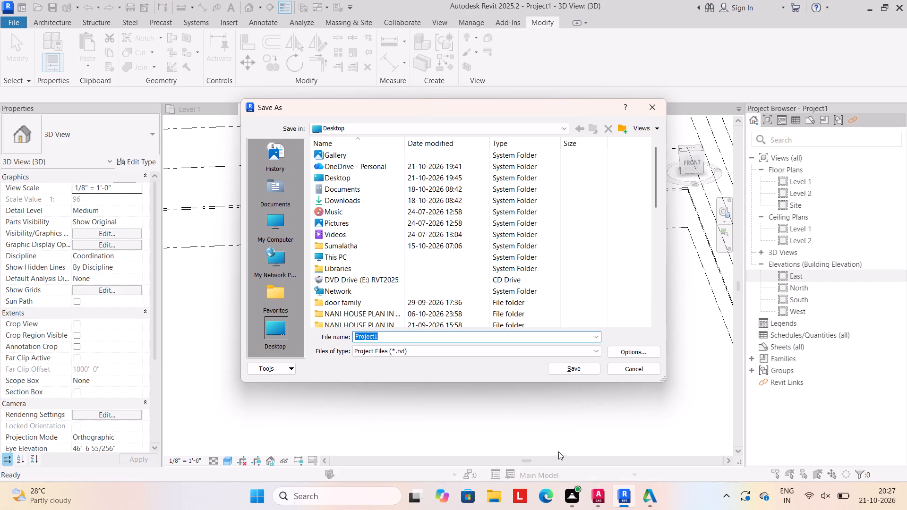
click(388, 338)
key(BackSpace)
key(BackSpace)
key(BackSpace)
key(BackSpace)
key(BackSpace)
key(BackSpace)
key(BackSpace)
key(BackSpace)
key(BackSpace)
key(BackSpace)
key(BackSpace)
key(BackSpace)
key(BackSpace)
key(BackSpace)
key(BackSpace)
text(su)
key(BackSpace)
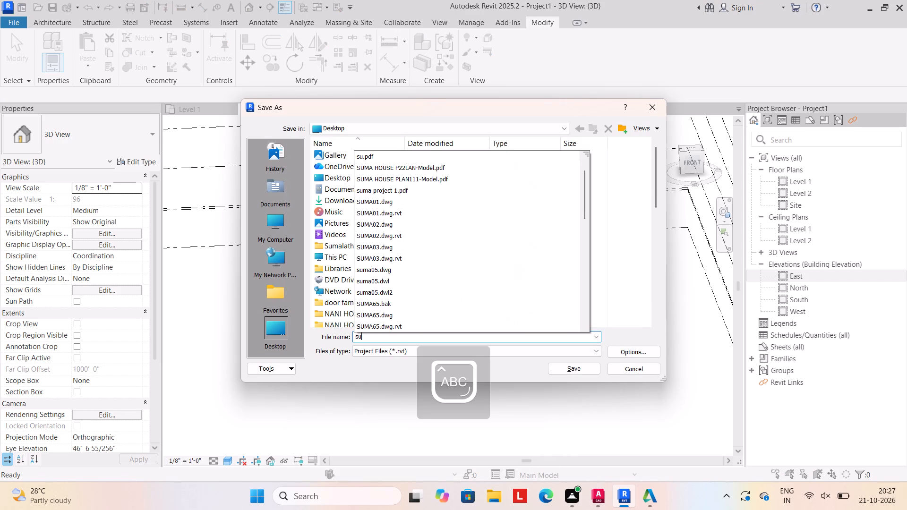
key(BackSpace)
key(BackSpace)
text(SUMA)
key(0)
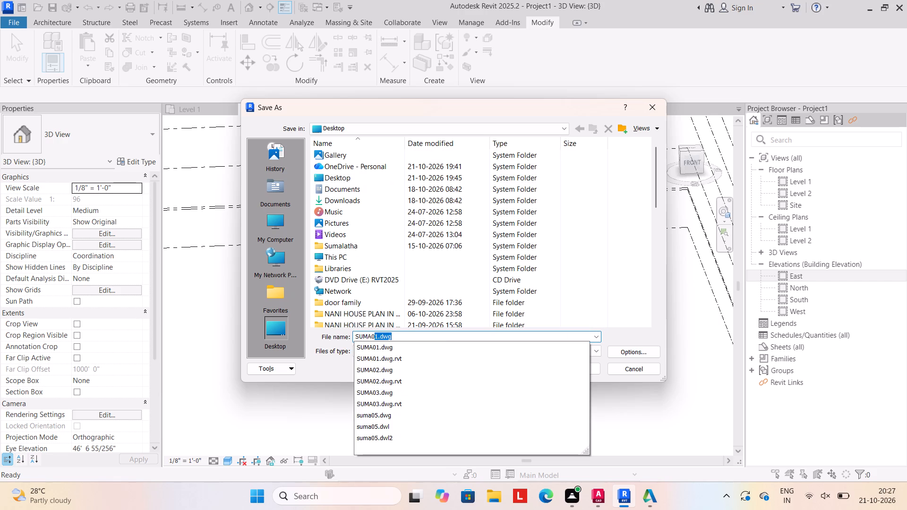
key(6)
key(BackSpace)
click(390, 411)
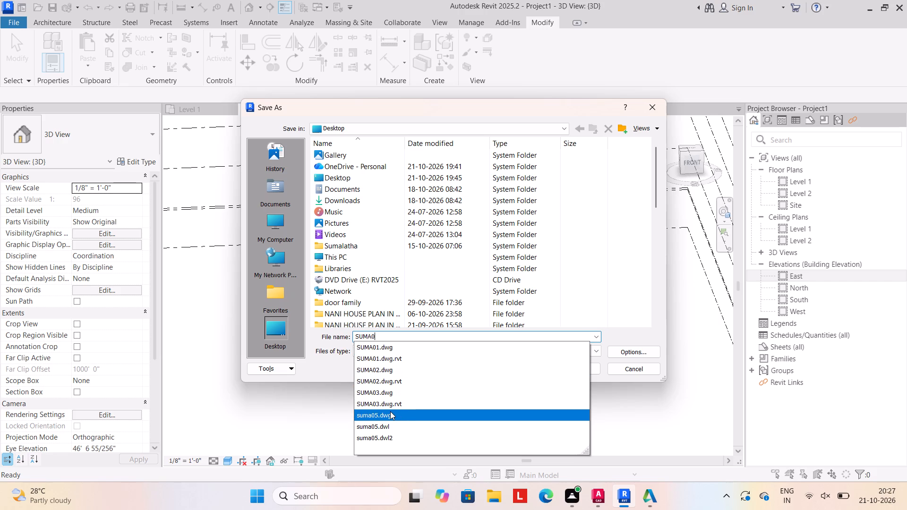
click(585, 367)
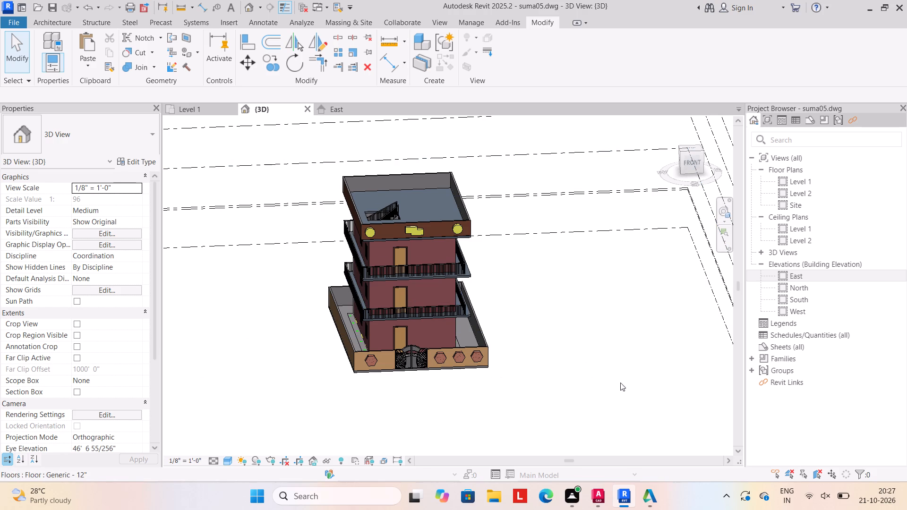
Create a new in-place model in the Generic Models category, accepting the default name.
shift+middle_drag(617, 385, 467, 371)
shift+middle_drag(491, 365, 485, 367)
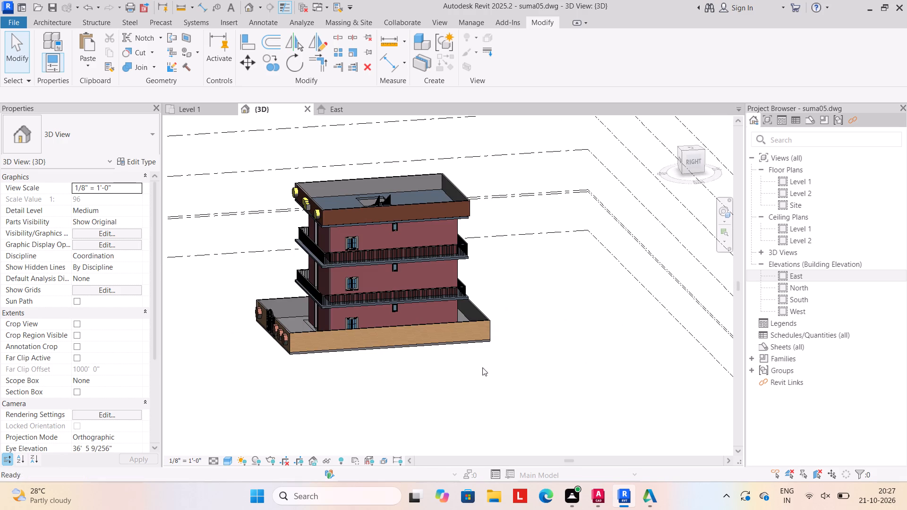
click(67, 22)
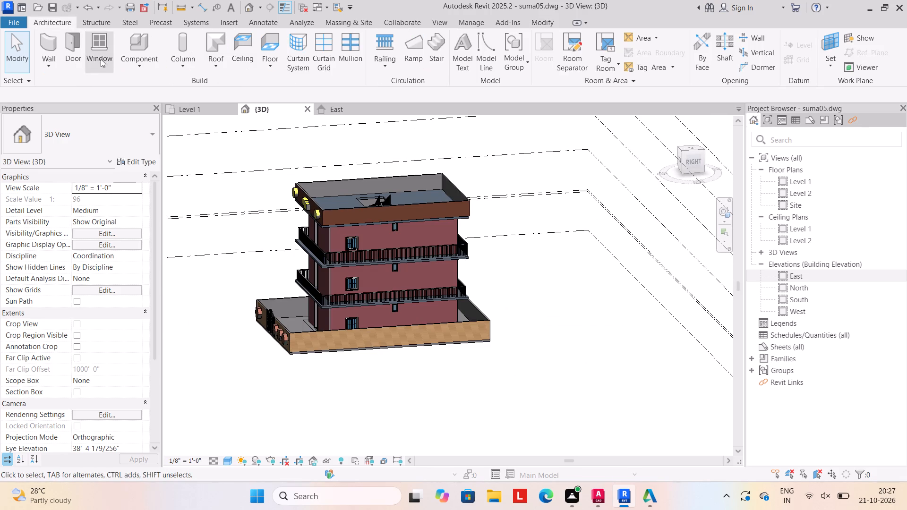
click(131, 60)
click(151, 111)
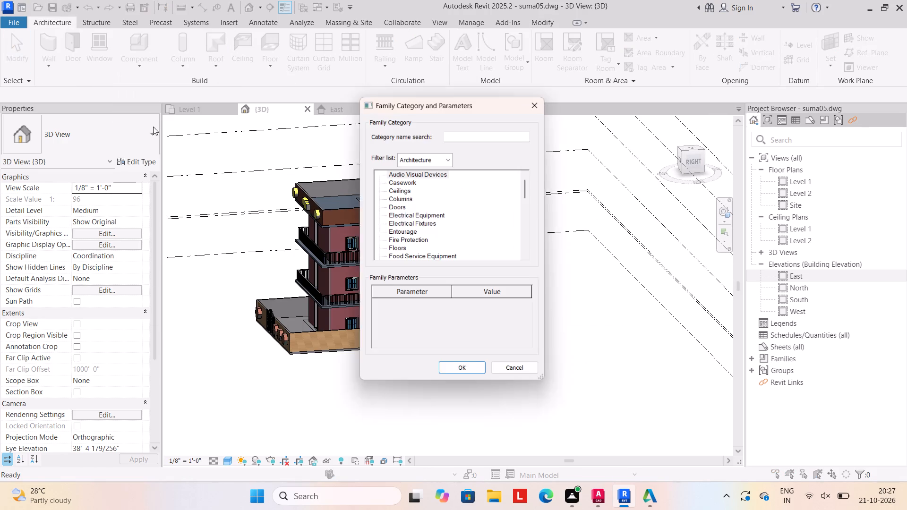
scroll(474, 200, down, 6)
click(423, 235)
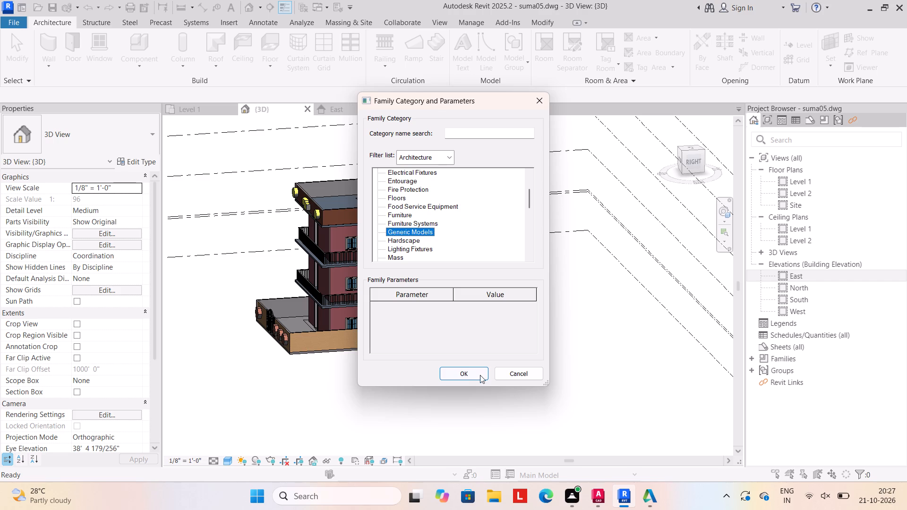
click(462, 377)
click(465, 261)
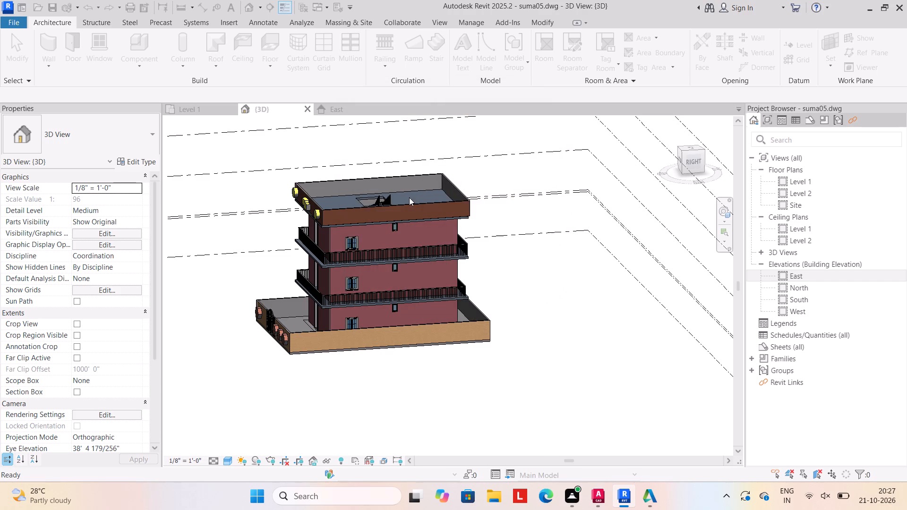
Start an extrusion on the building's right-side boundary wall face and sketch a rectangle about 7' wide by 6' high near its gate-side end.
click(98, 51)
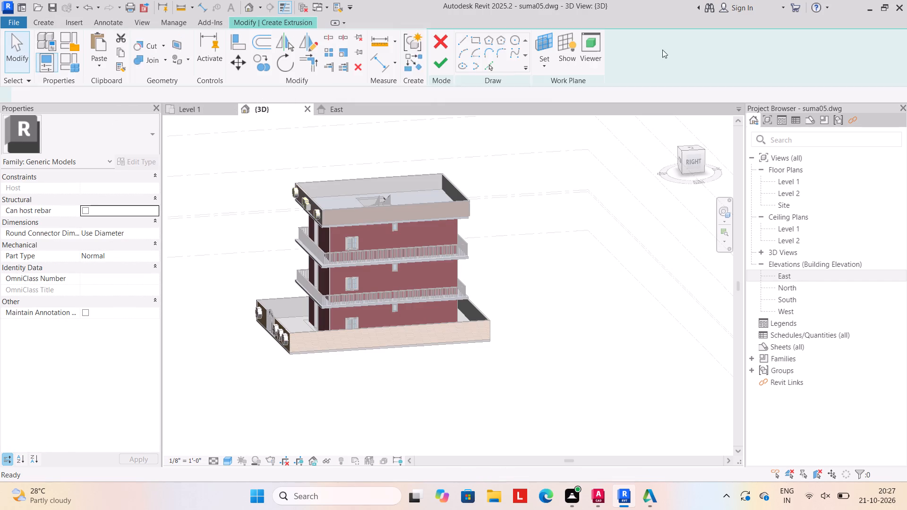
click(608, 65)
click(633, 109)
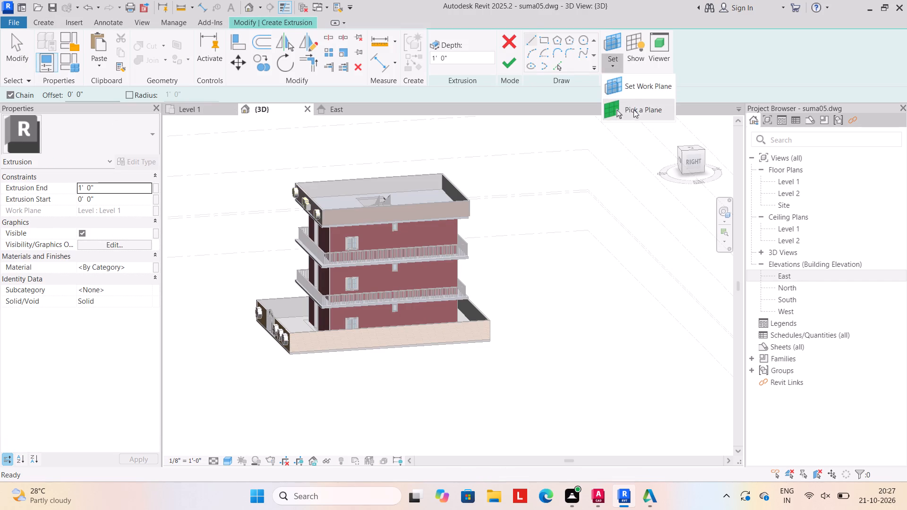
click(404, 333)
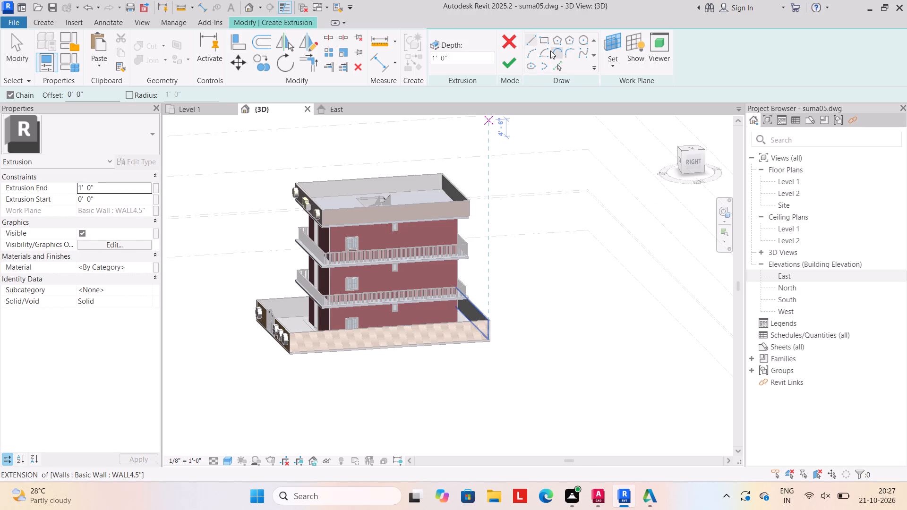
click(545, 41)
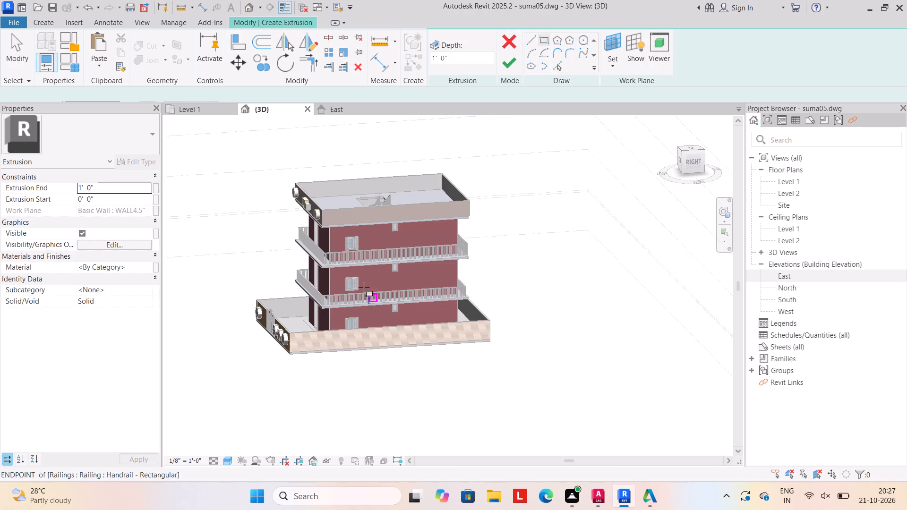
scroll(342, 367, up, 7)
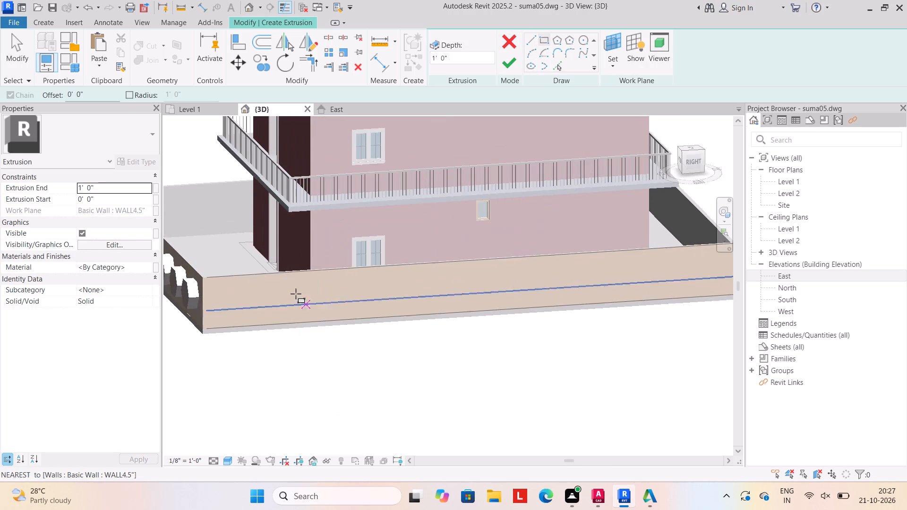
click(228, 246)
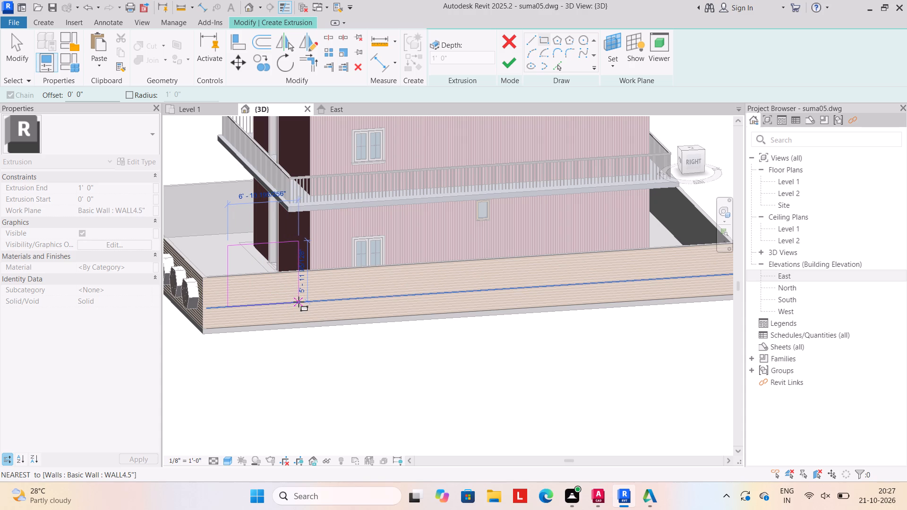
click(299, 302)
key(Escape)
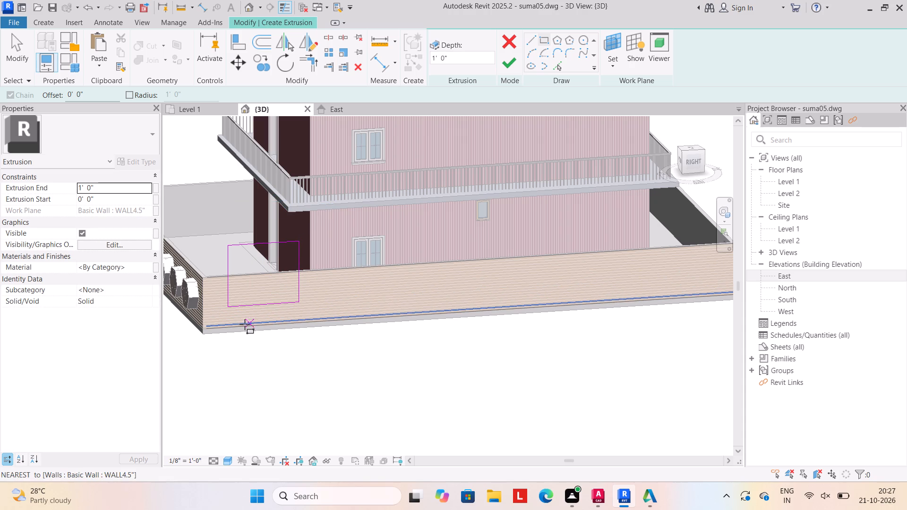
key(Escape)
Copy the rectangle three times along the wall, the first about 18' away, the second about 13' farther, and the third near the far end.
drag(209, 229, 260, 262)
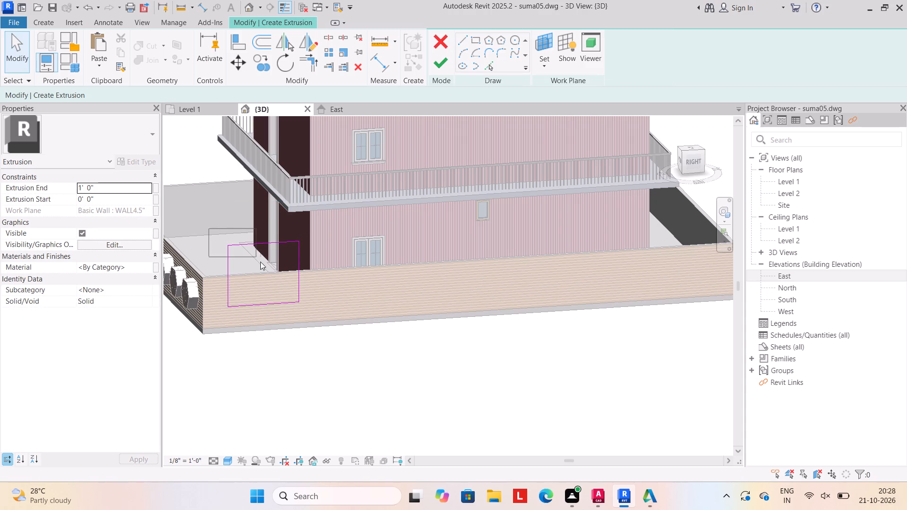
drag(260, 262, 337, 322)
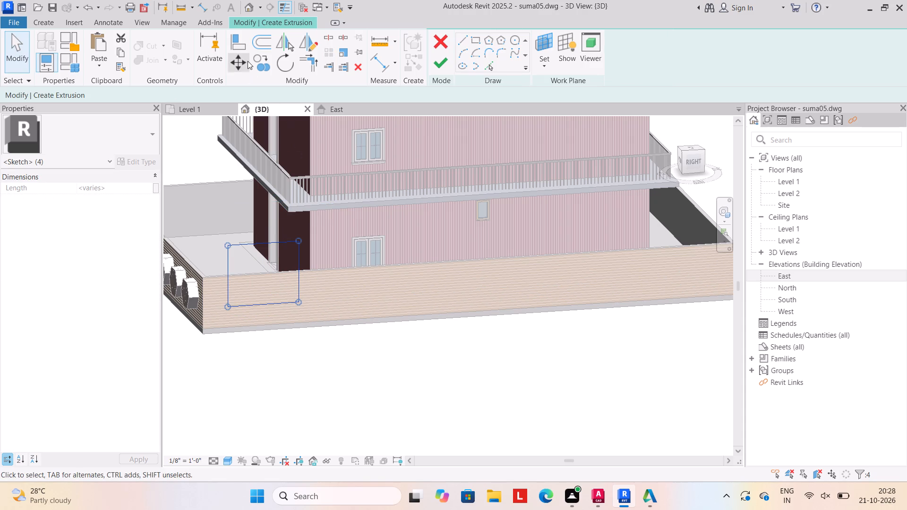
click(254, 58)
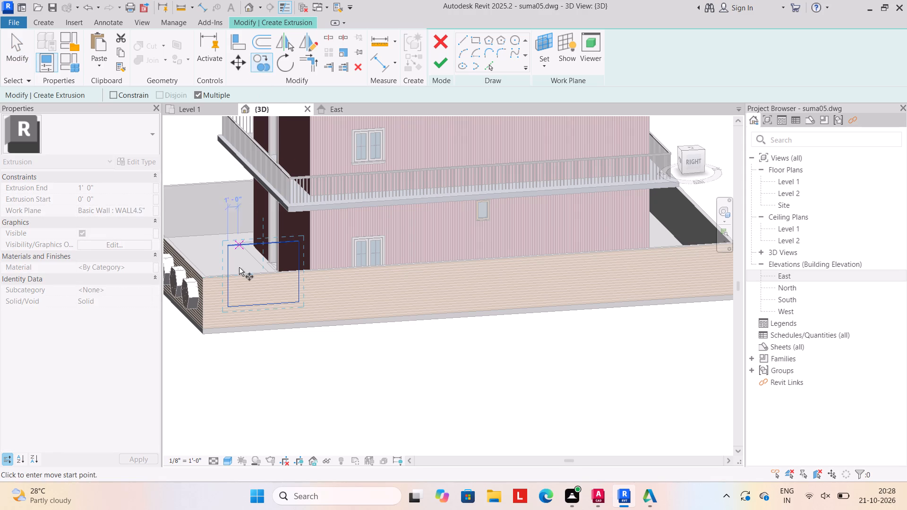
drag(258, 304, 302, 306)
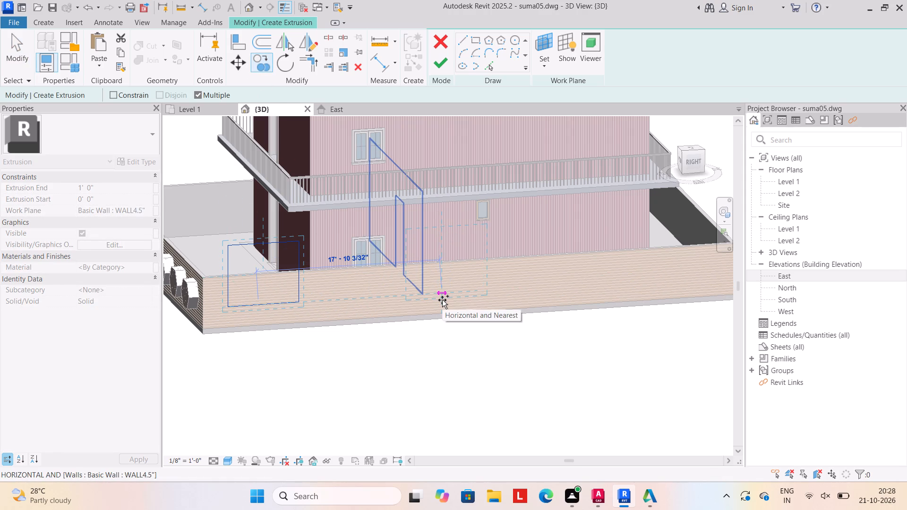
drag(442, 300, 447, 300)
click(575, 289)
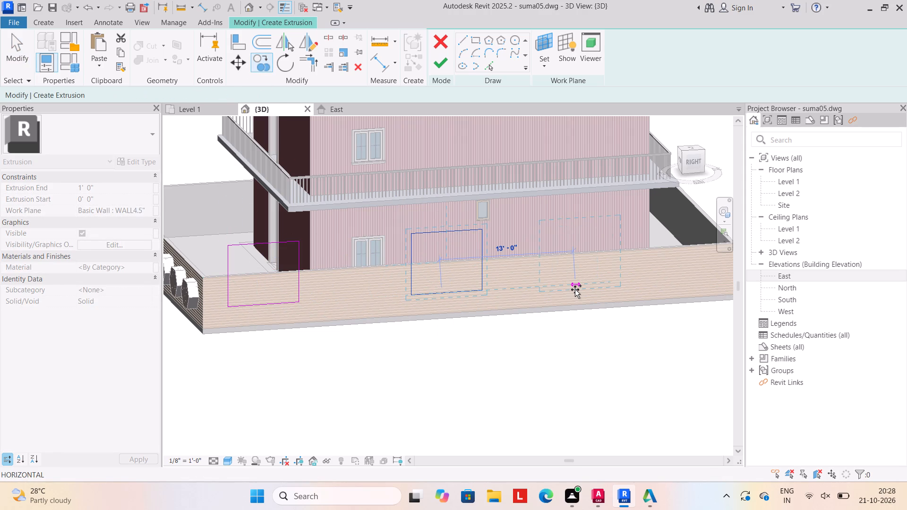
click(678, 285)
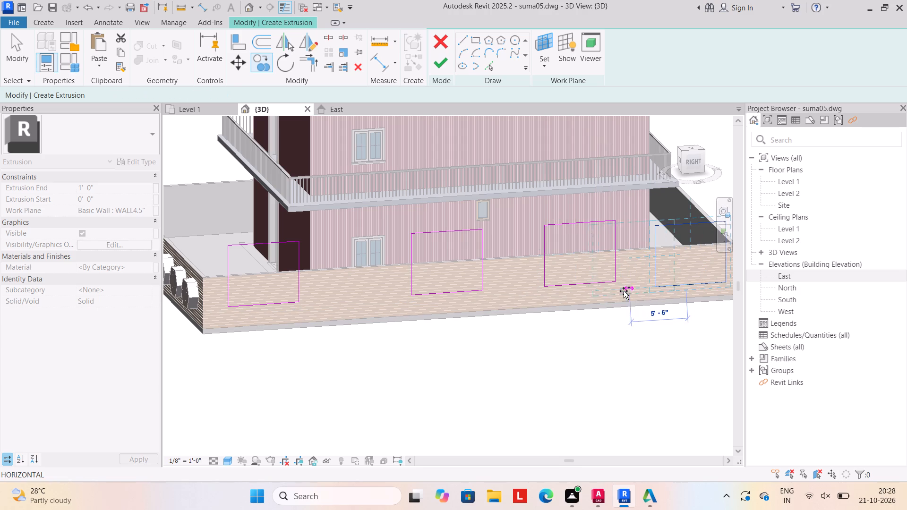
key(Escape)
key(Escape)
scroll(559, 323, down, 3)
middle_drag(559, 323, 546, 312)
key(Escape)
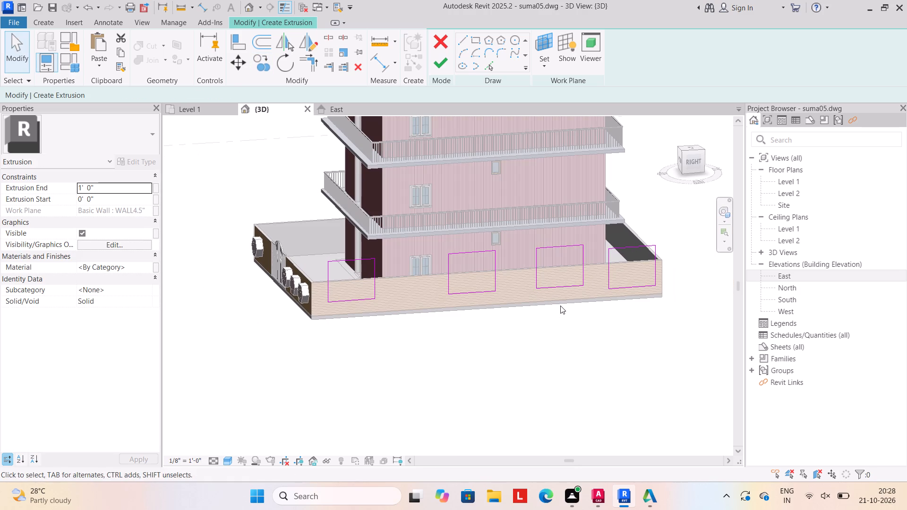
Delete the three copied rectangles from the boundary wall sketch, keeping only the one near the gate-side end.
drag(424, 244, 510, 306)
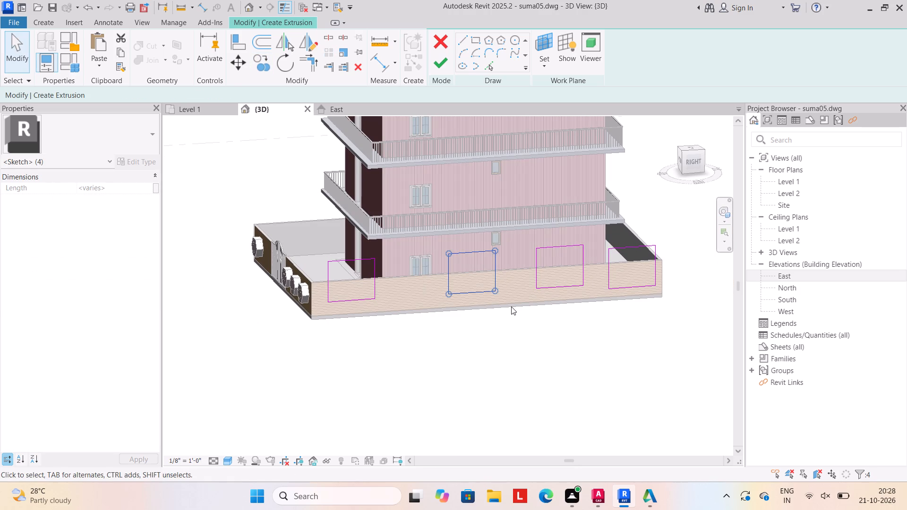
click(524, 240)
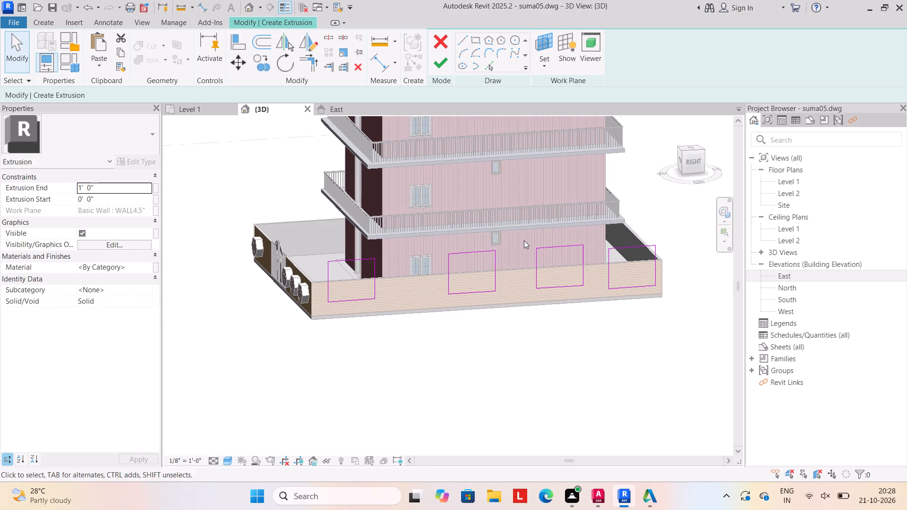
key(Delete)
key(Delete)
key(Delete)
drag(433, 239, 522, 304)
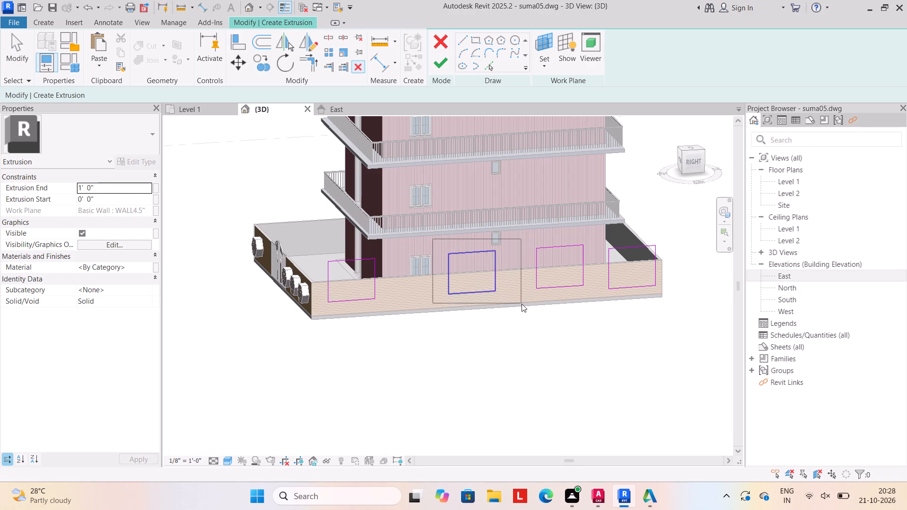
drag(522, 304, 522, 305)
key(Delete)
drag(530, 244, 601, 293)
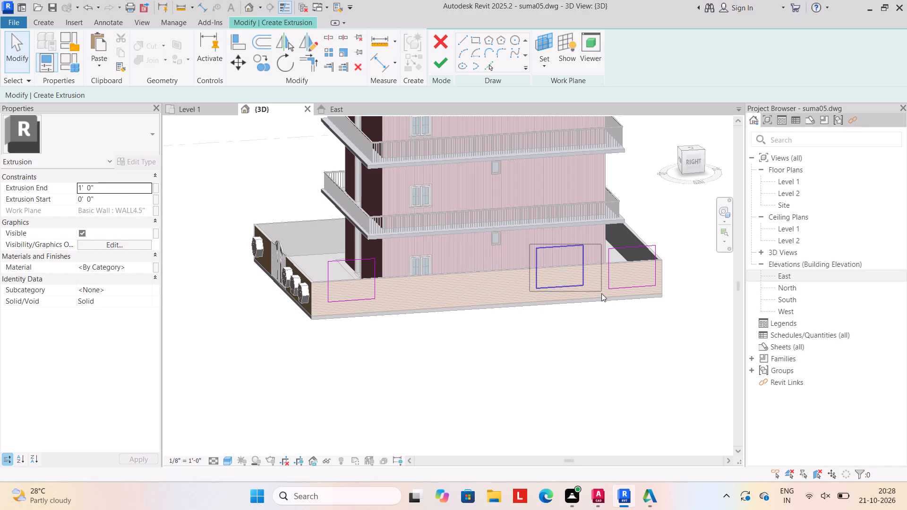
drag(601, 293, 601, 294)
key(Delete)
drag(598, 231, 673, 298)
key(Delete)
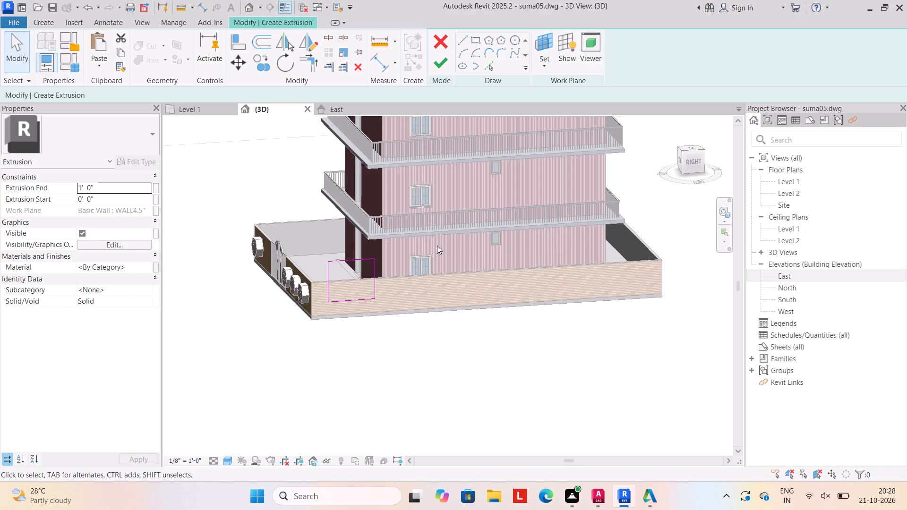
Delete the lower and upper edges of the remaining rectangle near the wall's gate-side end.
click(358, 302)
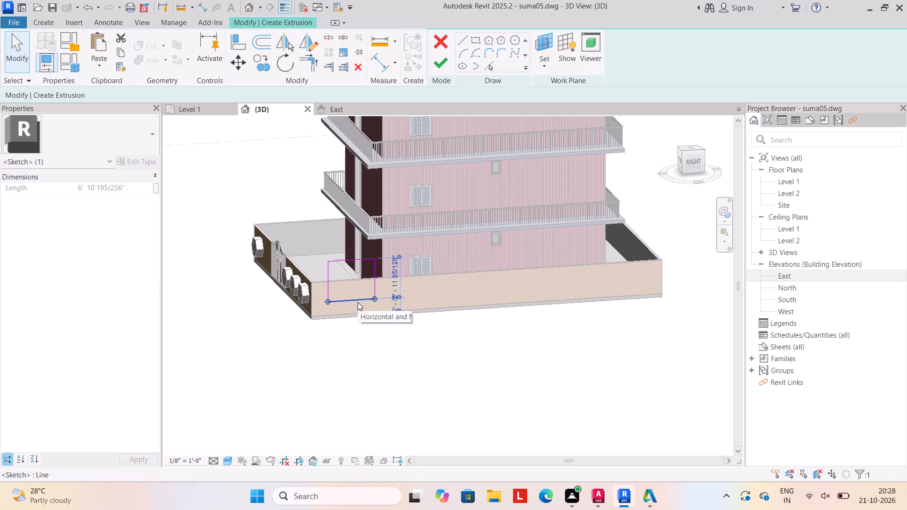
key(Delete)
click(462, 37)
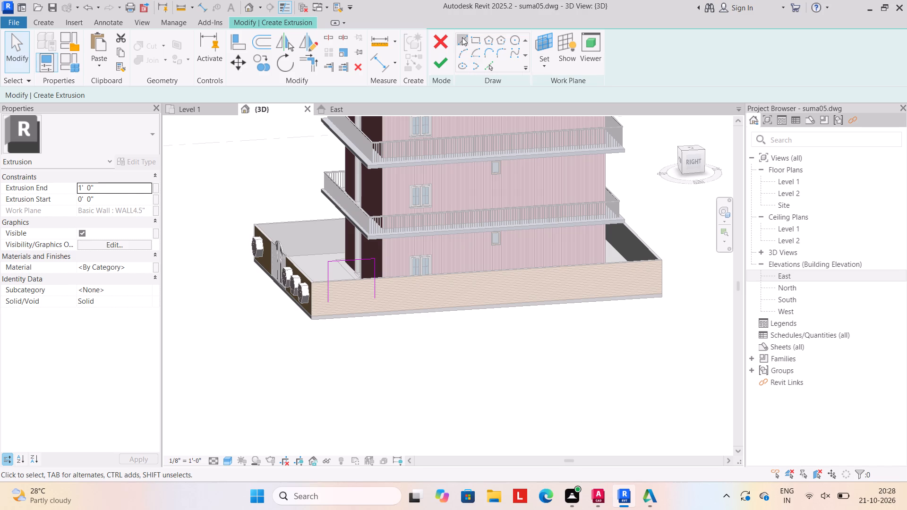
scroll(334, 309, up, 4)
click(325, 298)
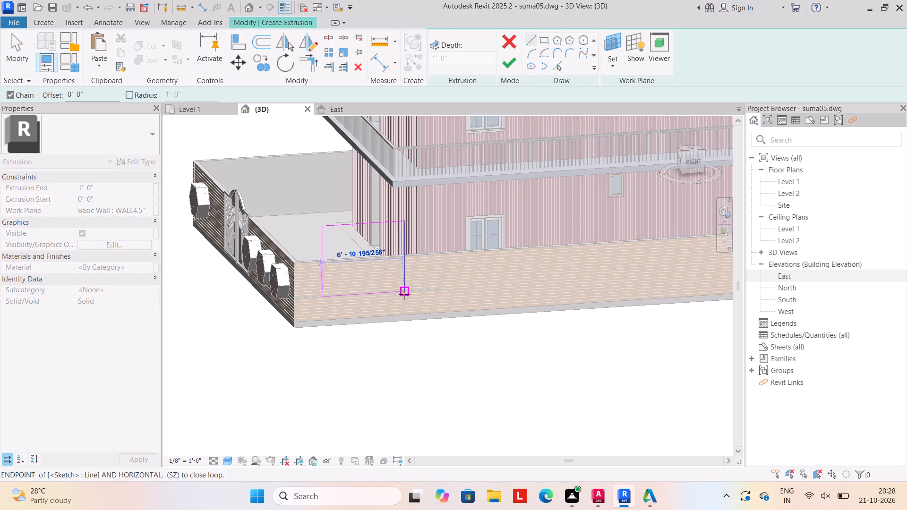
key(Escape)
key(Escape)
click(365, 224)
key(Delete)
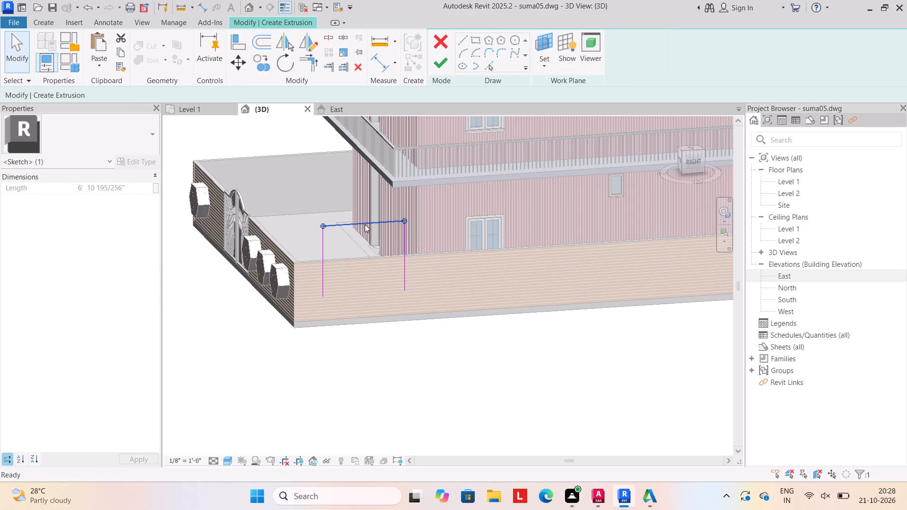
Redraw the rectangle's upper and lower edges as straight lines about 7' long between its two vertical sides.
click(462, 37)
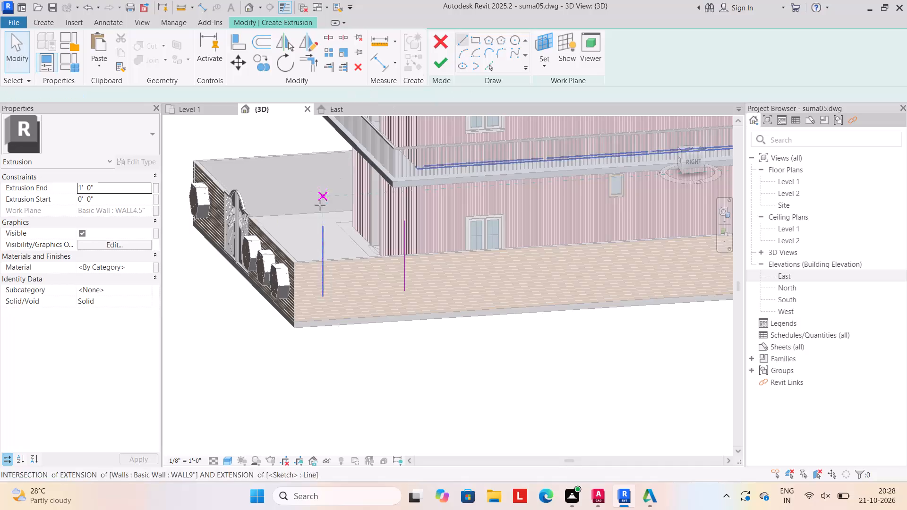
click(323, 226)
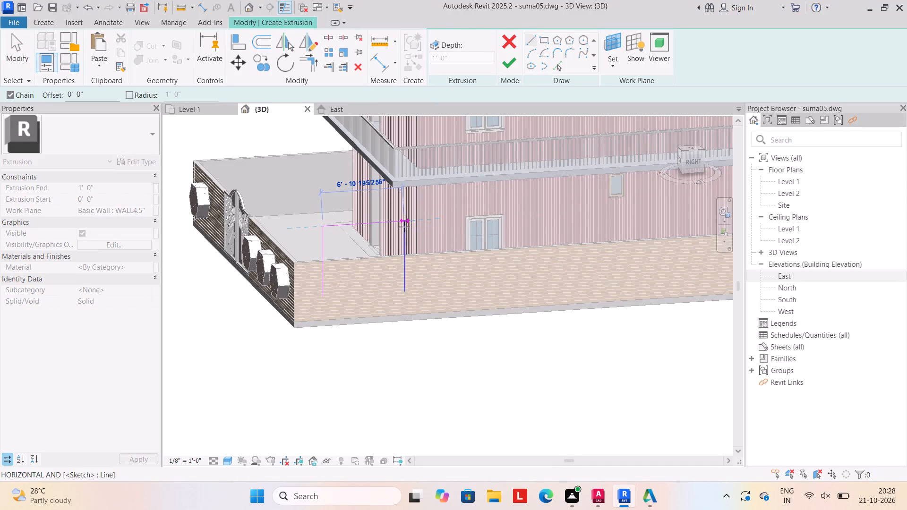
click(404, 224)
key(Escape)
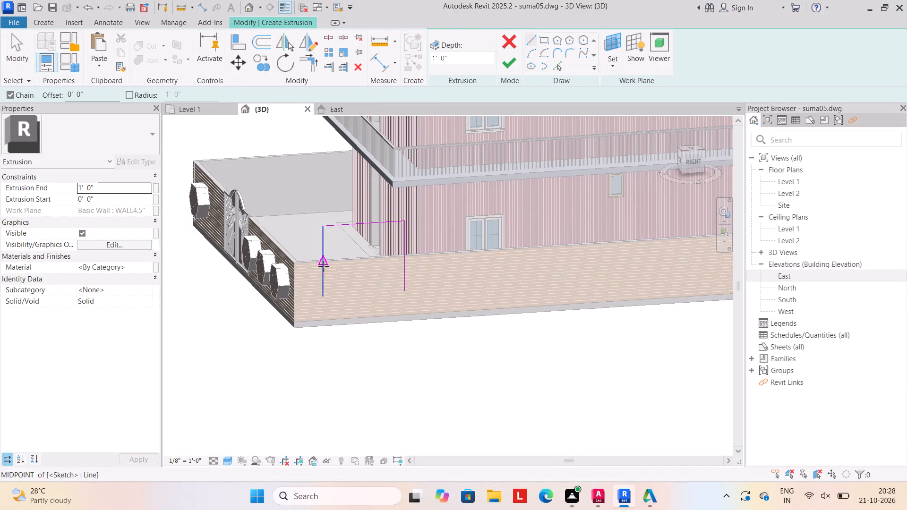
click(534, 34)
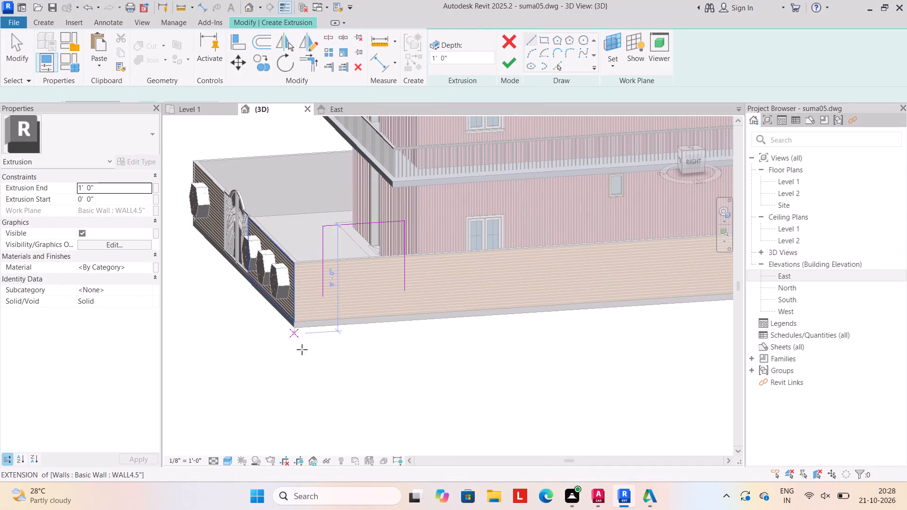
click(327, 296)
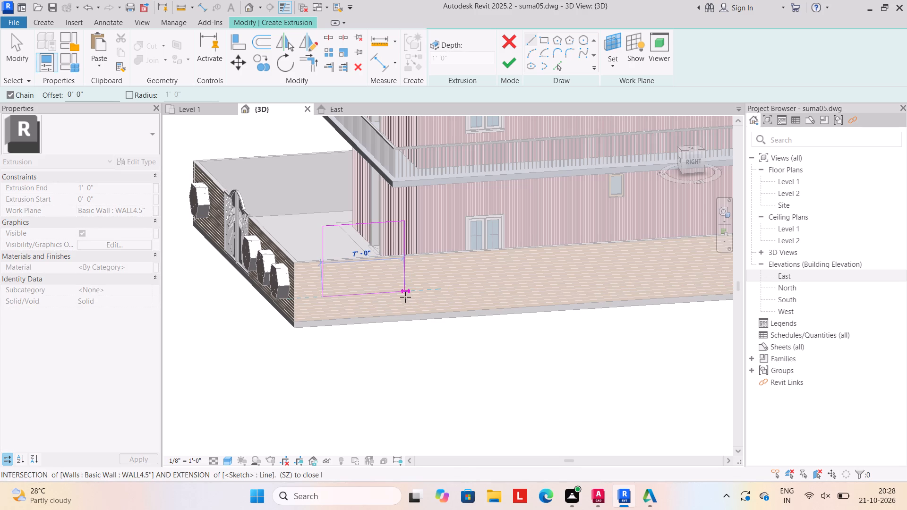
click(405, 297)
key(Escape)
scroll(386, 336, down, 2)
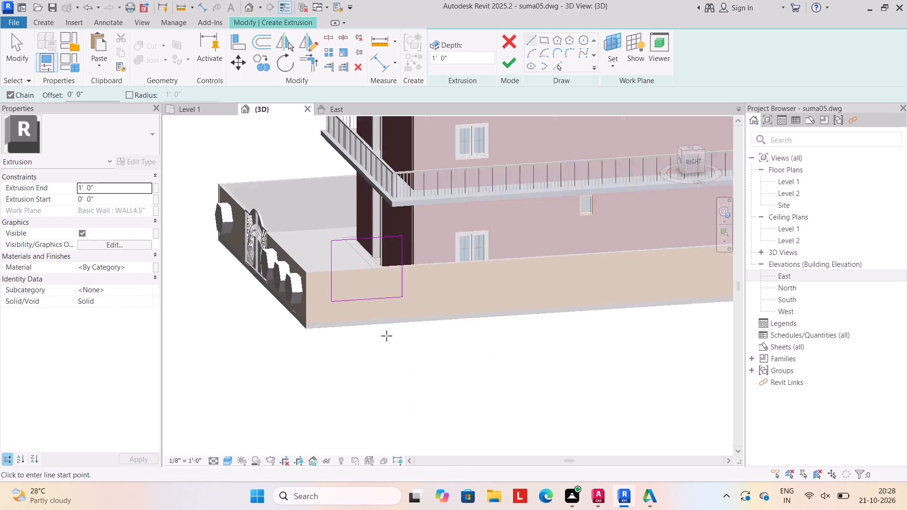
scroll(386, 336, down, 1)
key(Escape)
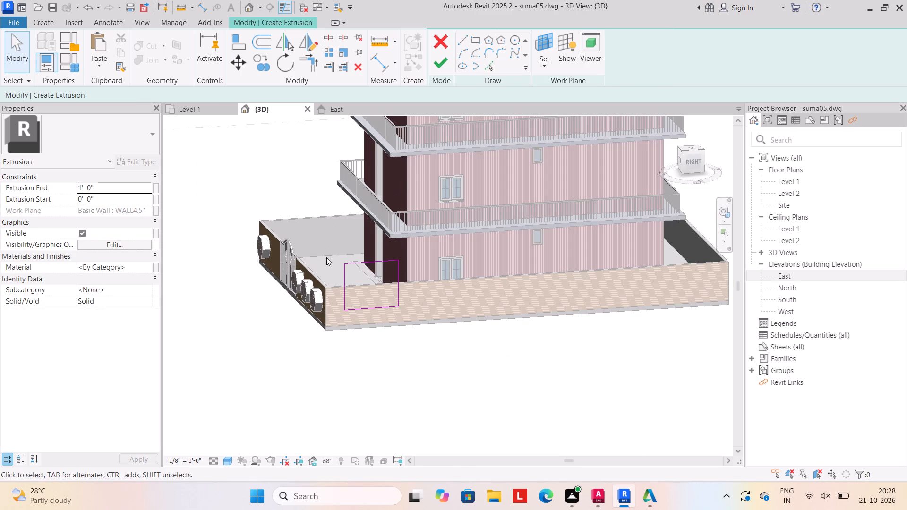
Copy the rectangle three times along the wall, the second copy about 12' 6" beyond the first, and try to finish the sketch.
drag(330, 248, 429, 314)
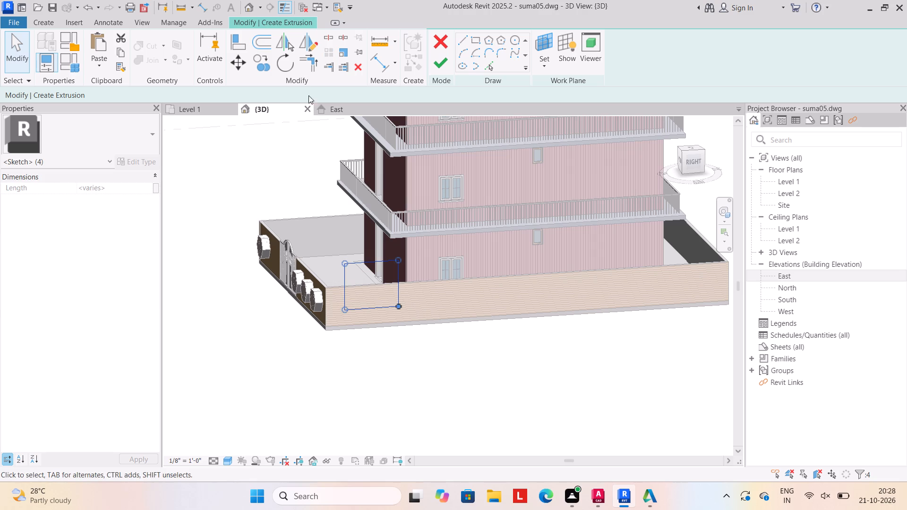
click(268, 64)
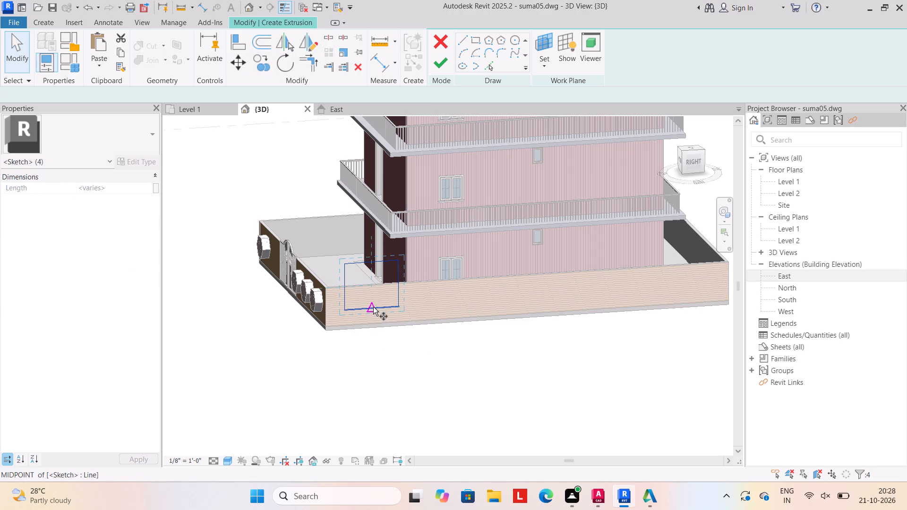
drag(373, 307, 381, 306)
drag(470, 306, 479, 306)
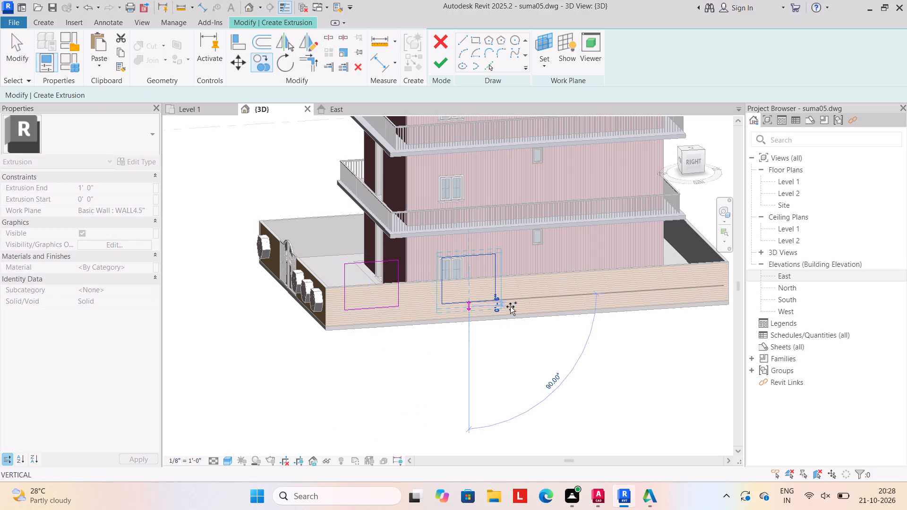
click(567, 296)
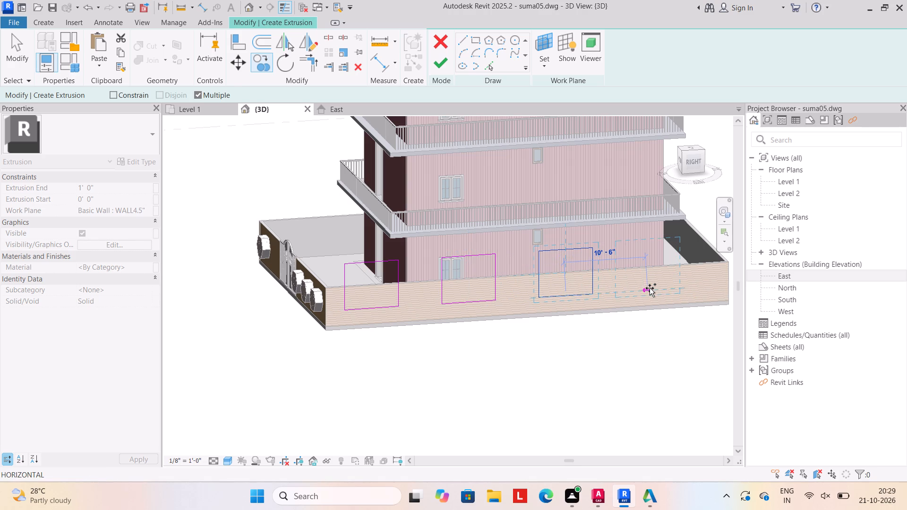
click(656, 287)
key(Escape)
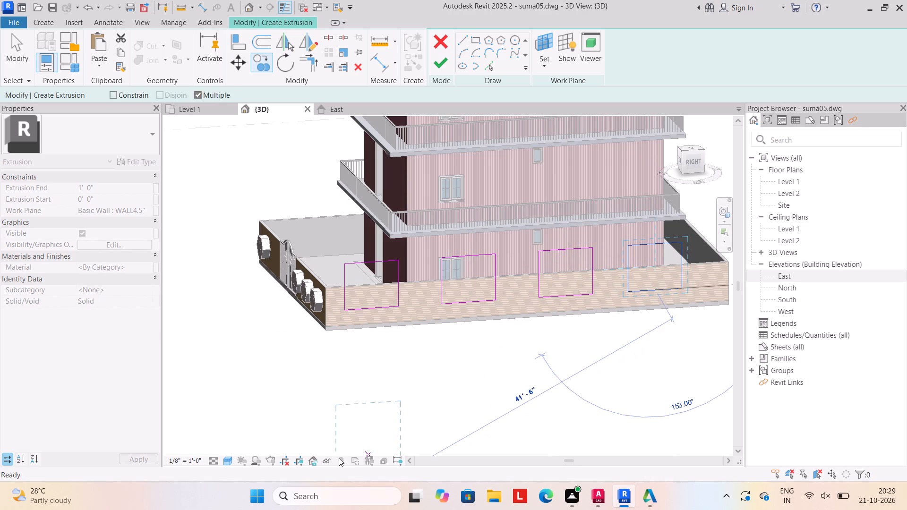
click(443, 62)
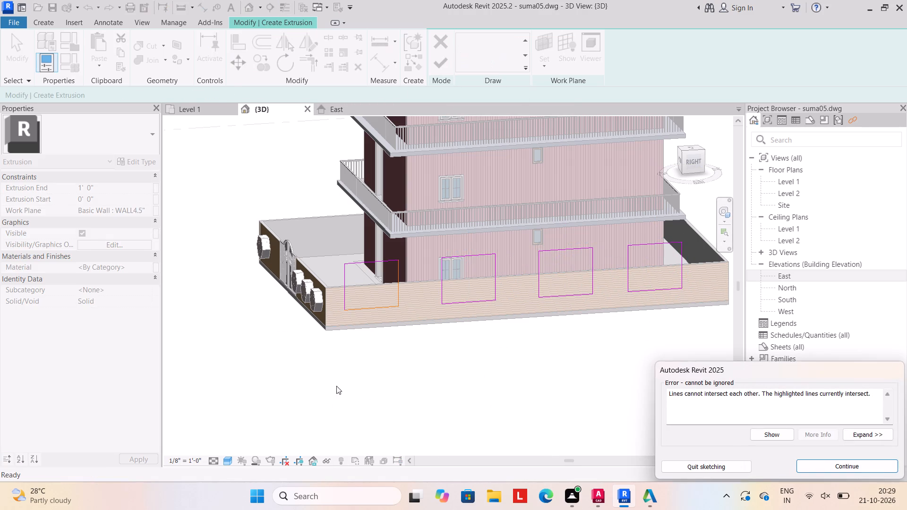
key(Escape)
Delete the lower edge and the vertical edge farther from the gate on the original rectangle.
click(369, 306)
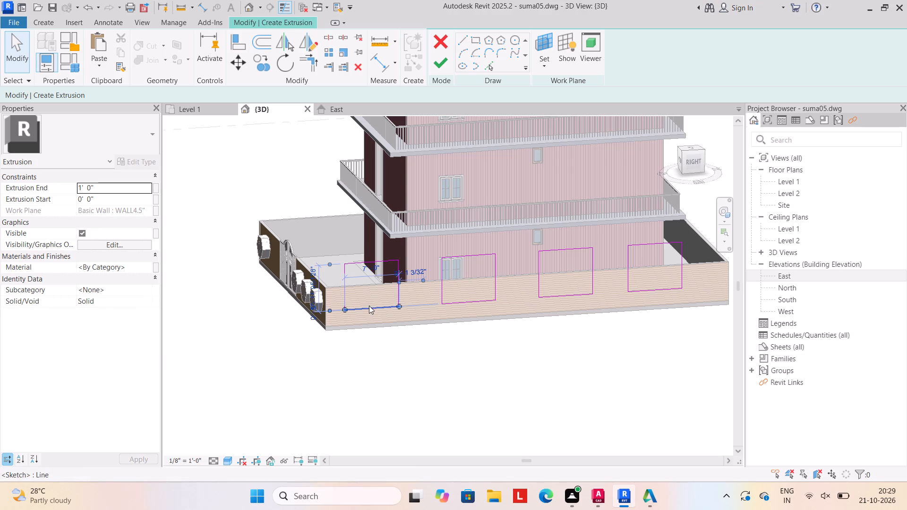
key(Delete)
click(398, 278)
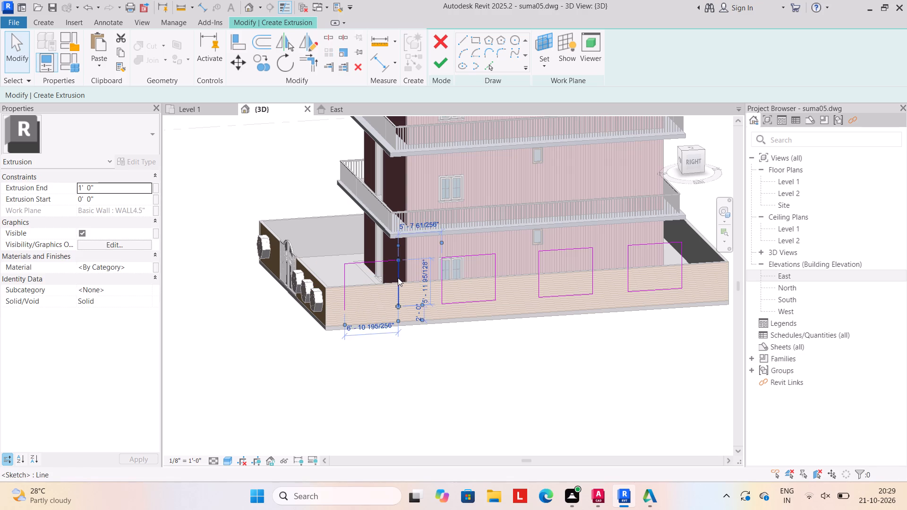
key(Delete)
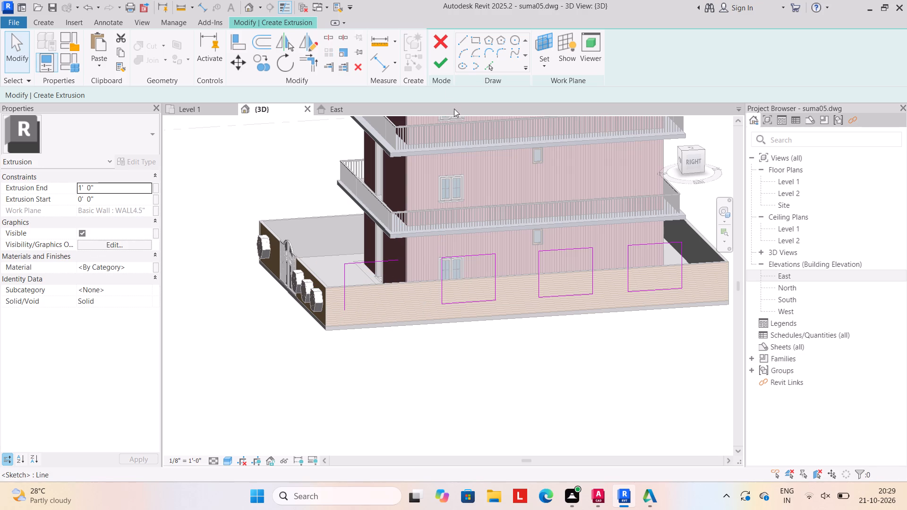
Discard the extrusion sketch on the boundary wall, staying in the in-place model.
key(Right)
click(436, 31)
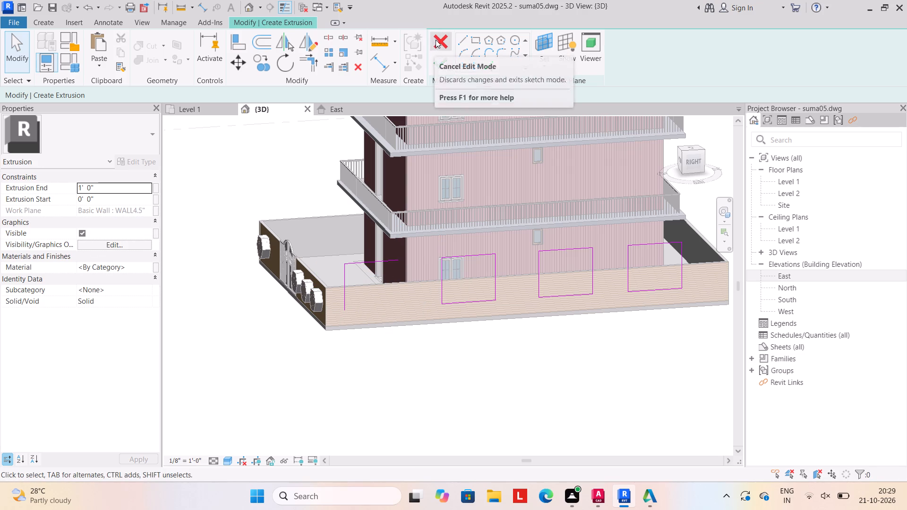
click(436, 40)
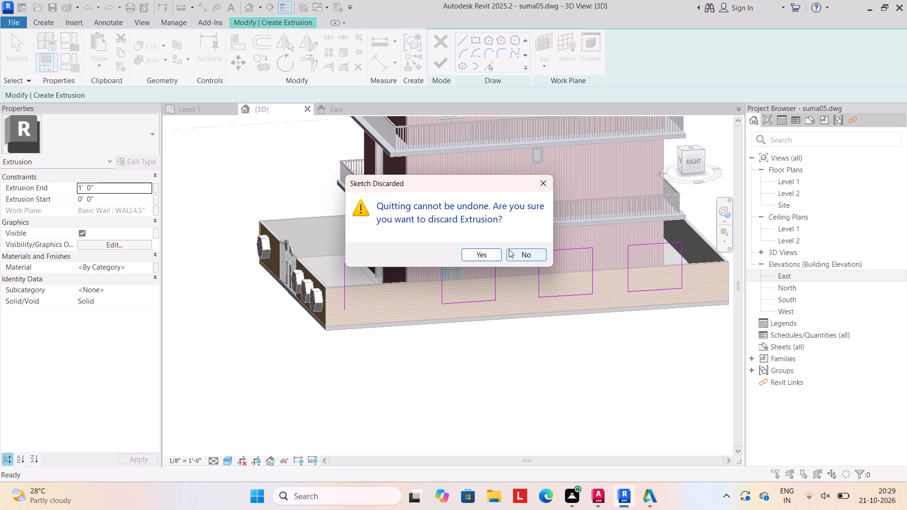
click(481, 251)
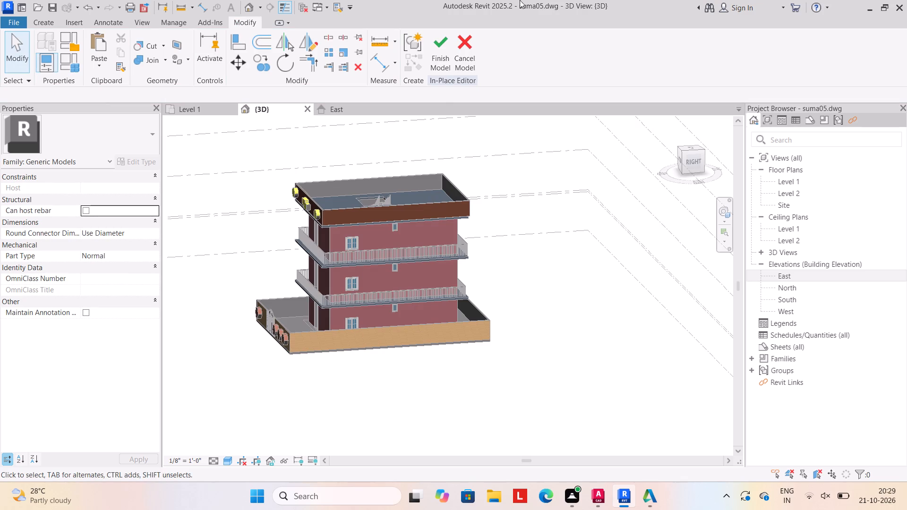
Start an extrusion on the outer face of the long side boundary wall and draw a rectangle about 5' wide and 4' 8" high near the gate-side corner.
click(48, 18)
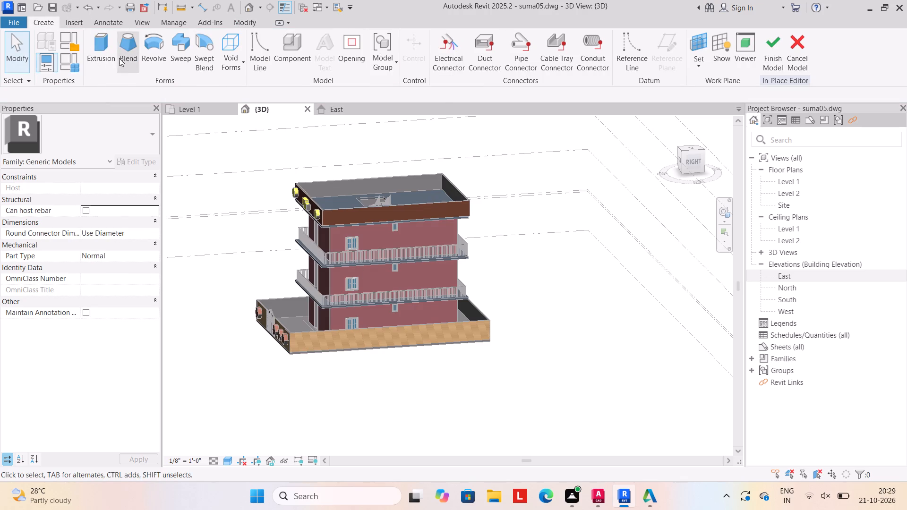
click(97, 57)
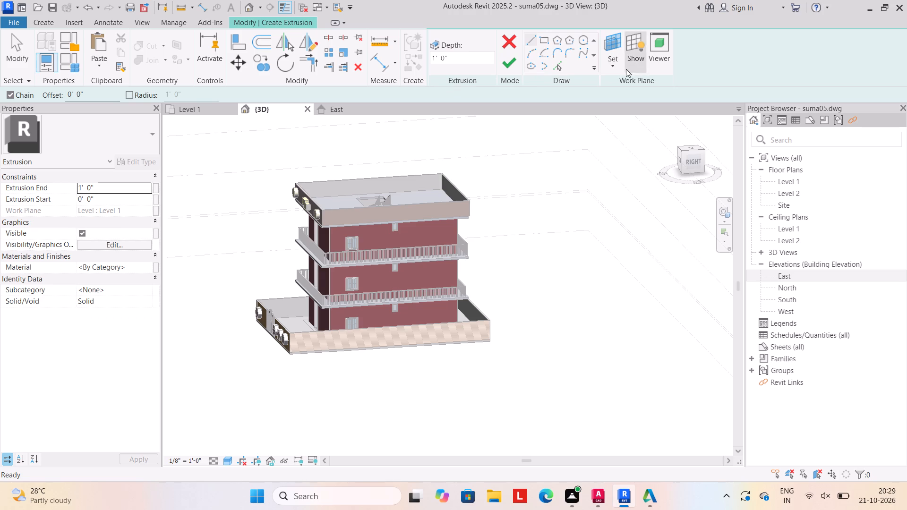
drag(610, 68, 610, 73)
click(643, 105)
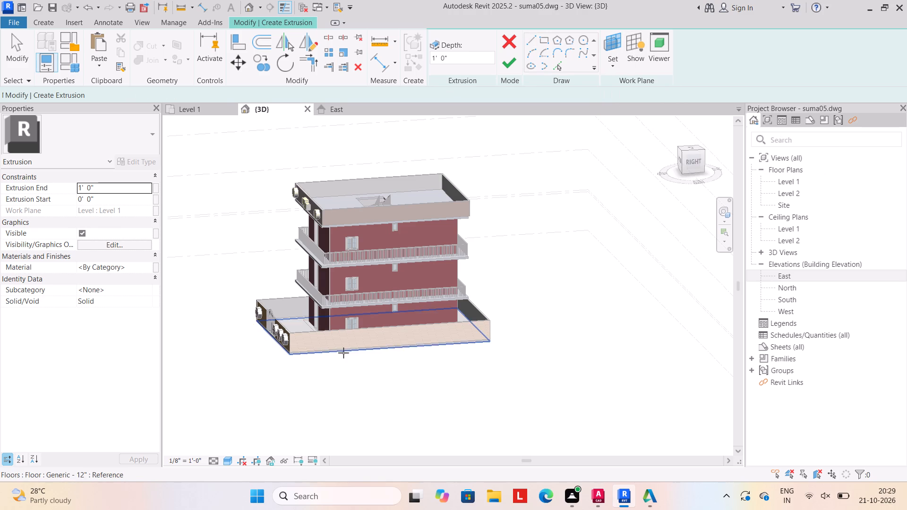
click(383, 329)
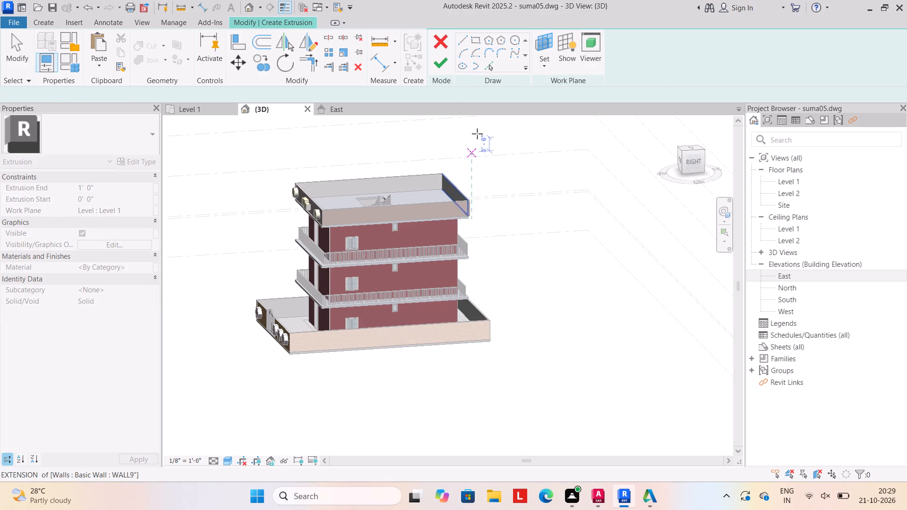
click(540, 34)
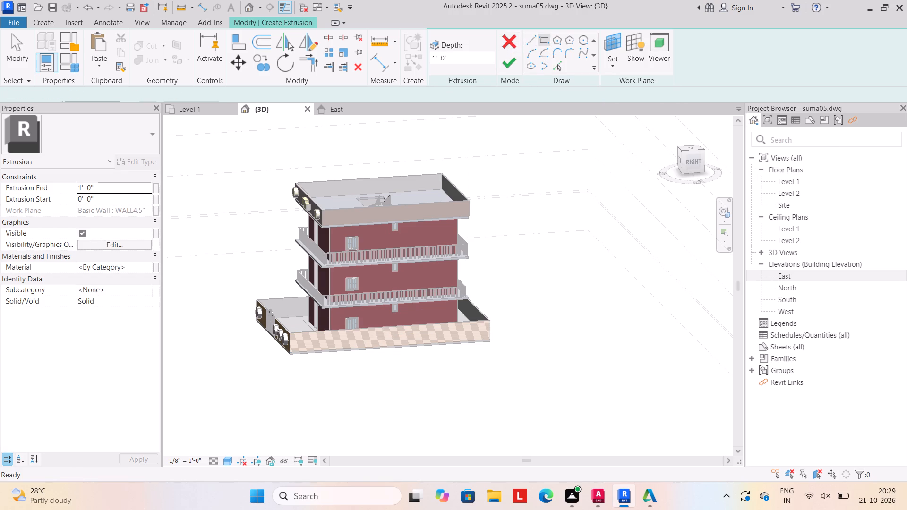
scroll(325, 370, up, 5)
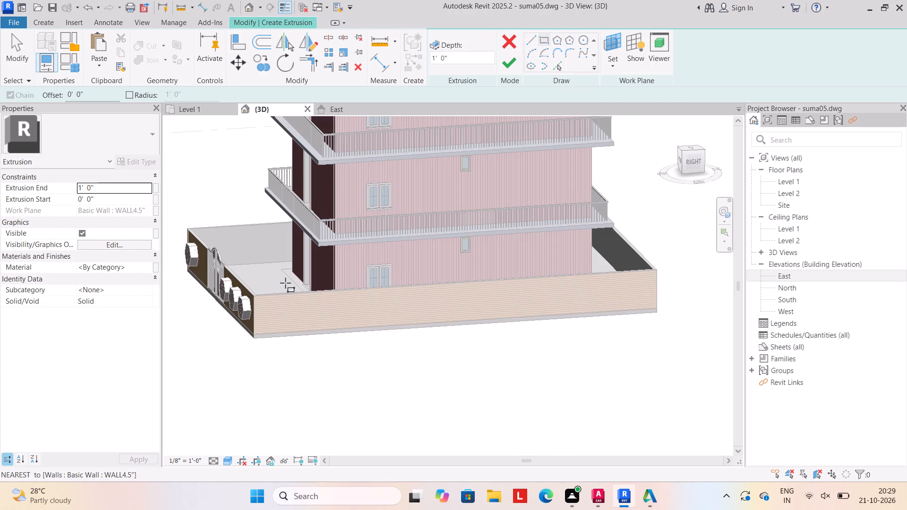
click(285, 277)
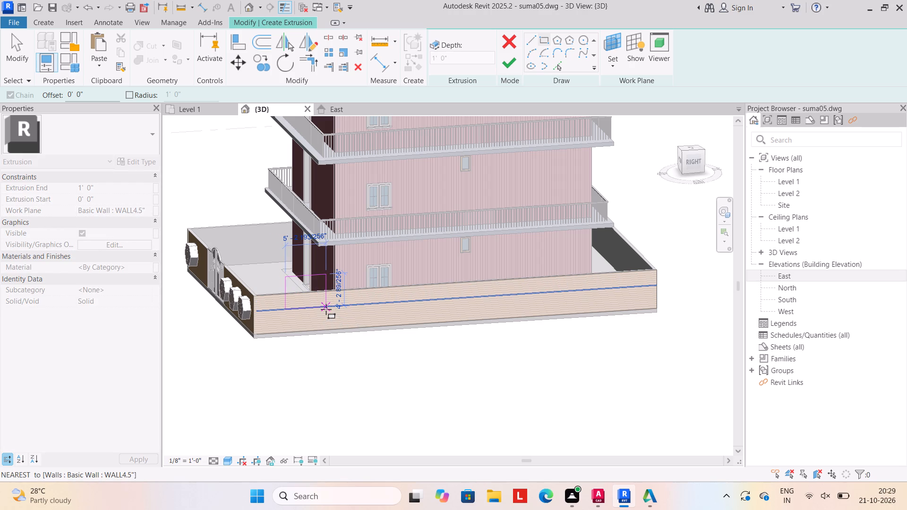
click(326, 310)
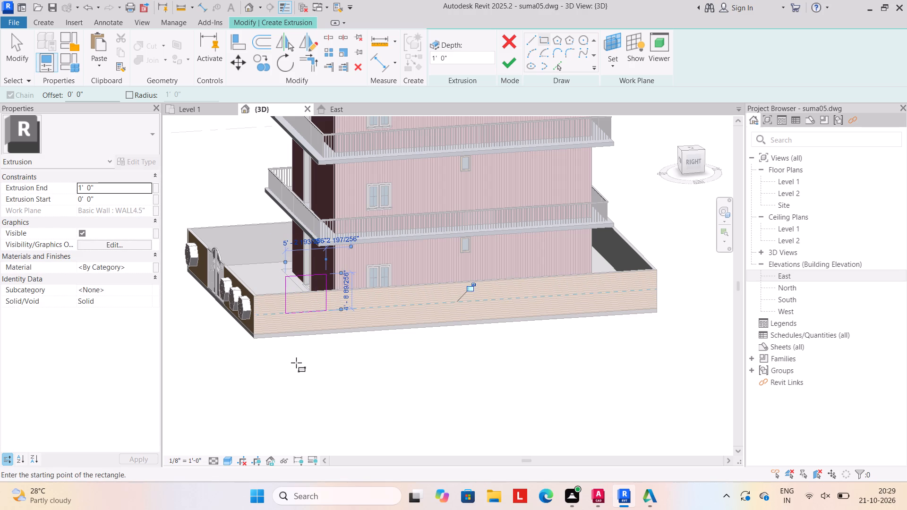
key(Escape)
key(Escape)
key(Escape)
Copy the rectangle three times along the boundary wall at intervals of about 12'.
drag(276, 266, 327, 297)
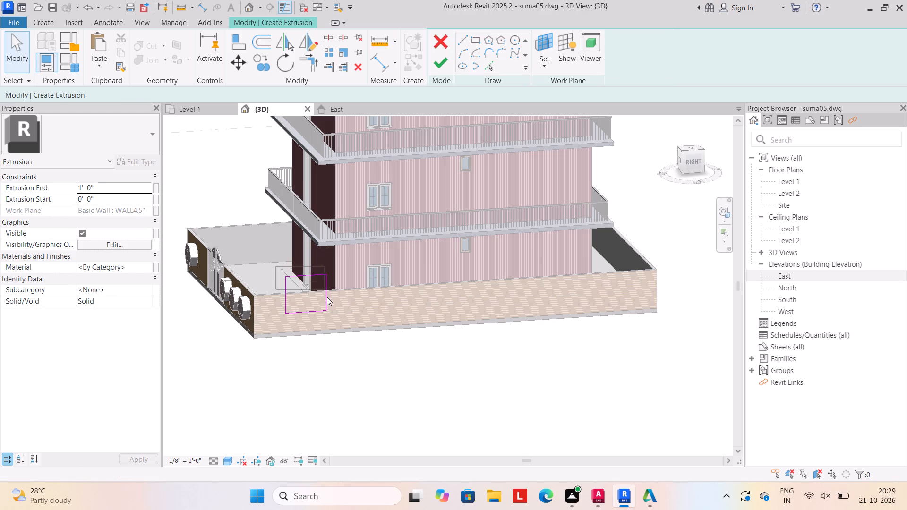
drag(327, 297, 335, 323)
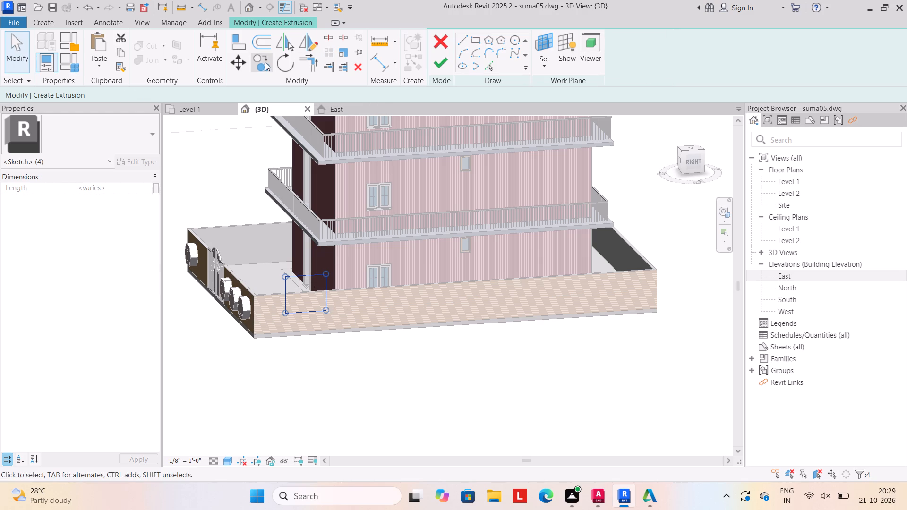
click(263, 62)
click(303, 312)
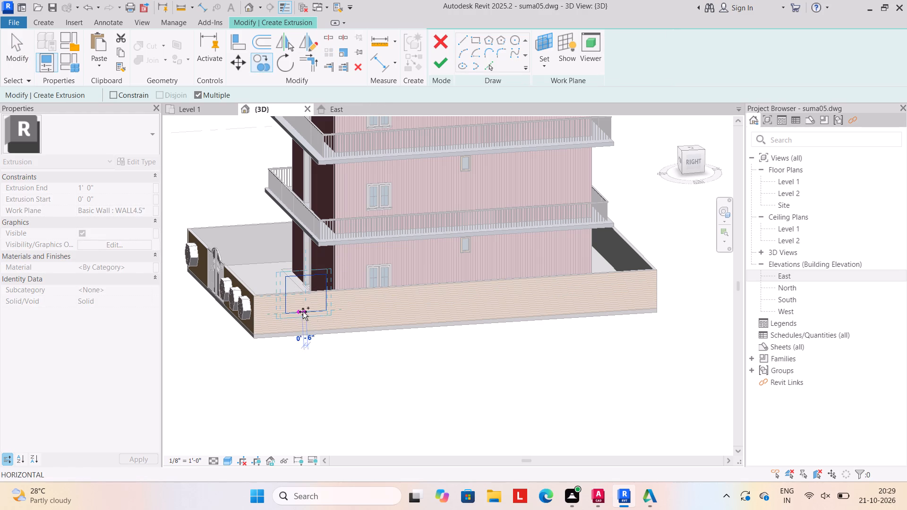
click(399, 307)
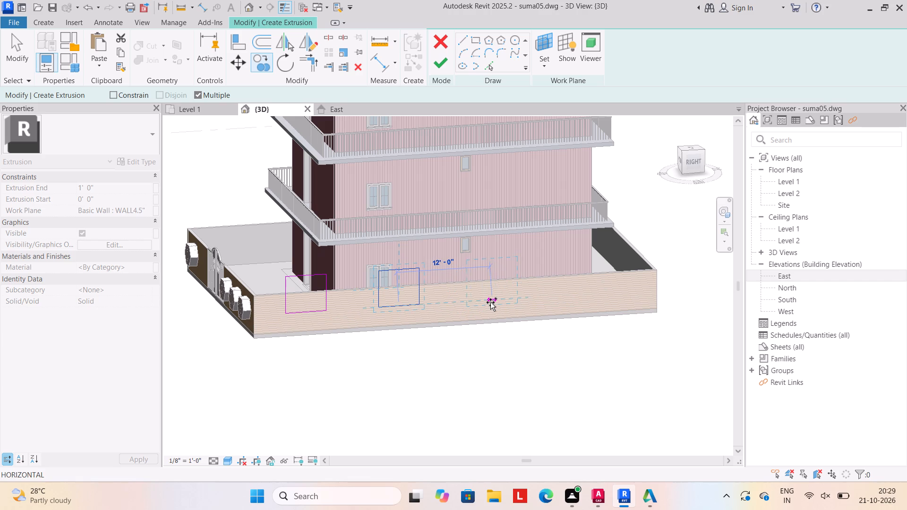
click(490, 302)
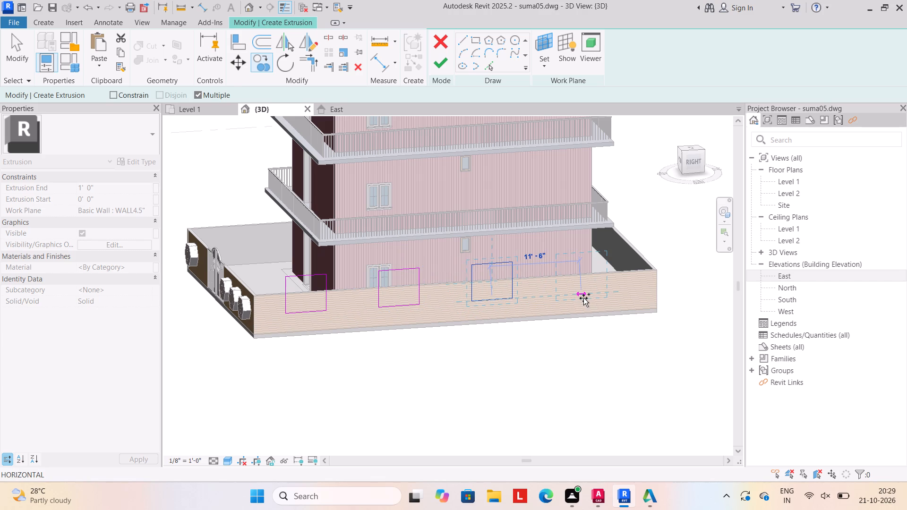
click(583, 298)
key(Escape)
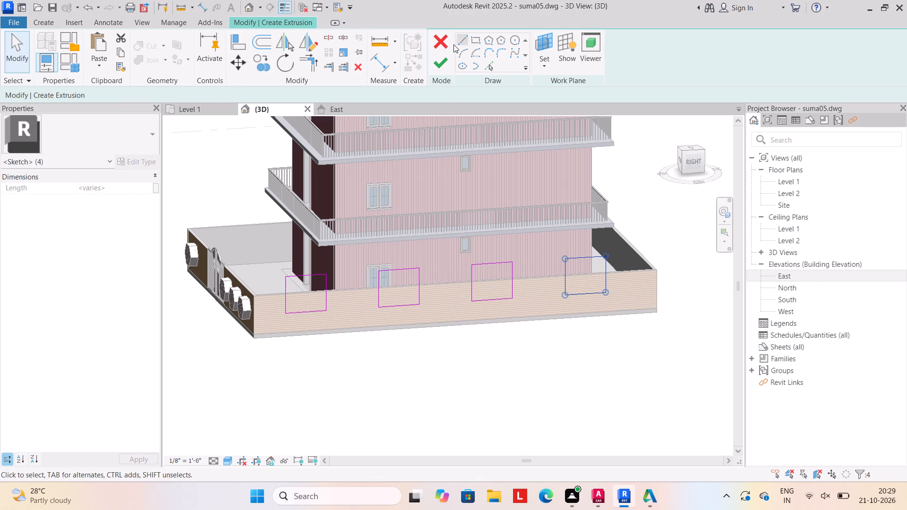
Finish the four-rectangle sketch as a 1' deep extrusion and finish the in-place model.
click(435, 63)
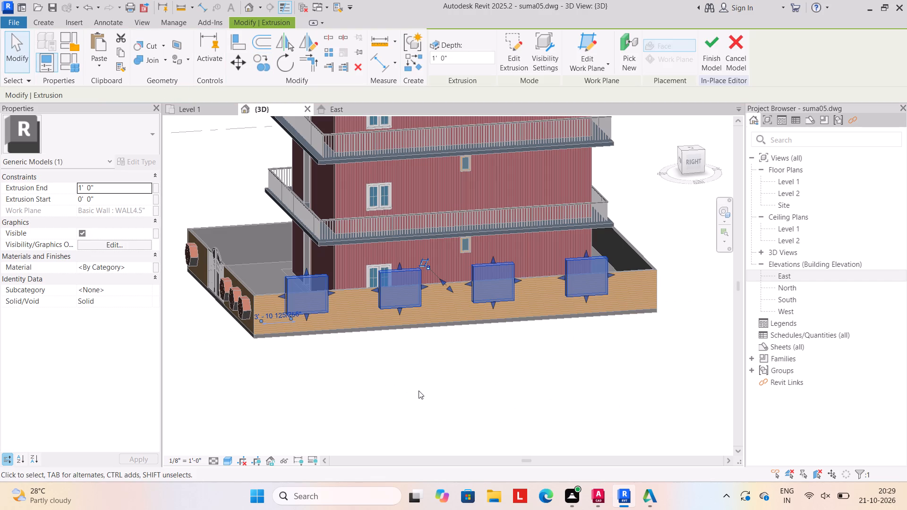
click(482, 374)
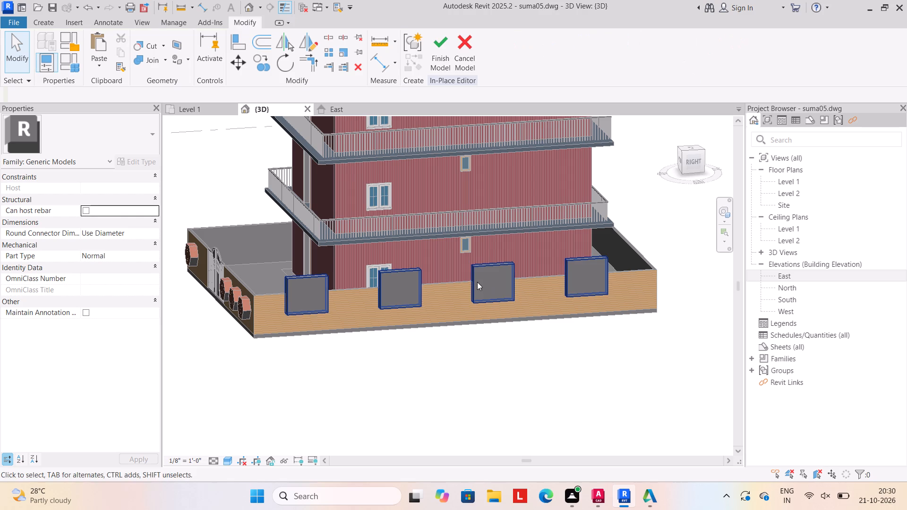
click(476, 281)
key(Escape)
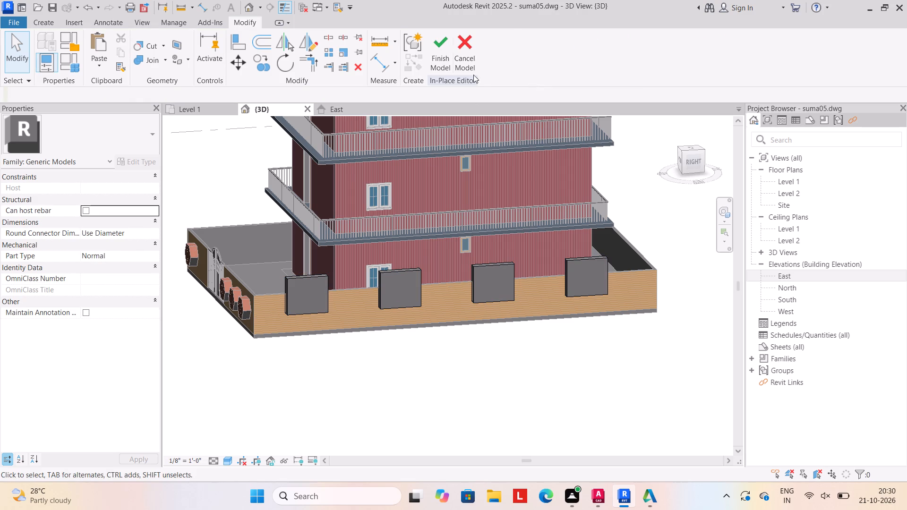
click(432, 58)
Reopen the rectangular extrusions' in-place model for editing and start the Paint tool.
click(381, 286)
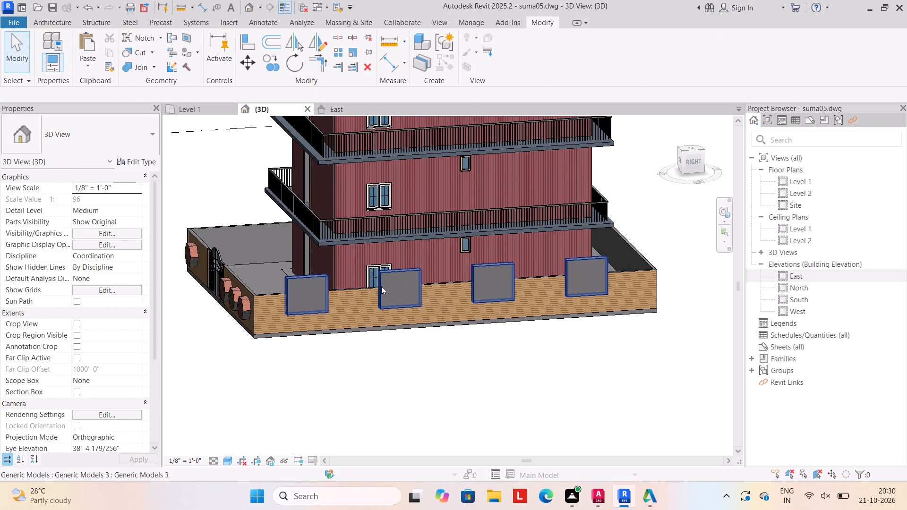
click(511, 59)
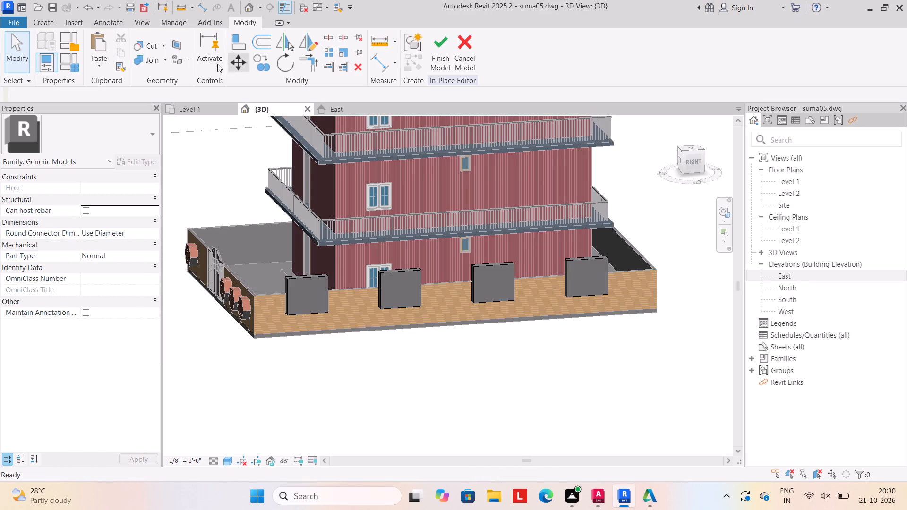
click(188, 60)
click(197, 75)
Look through the project materials, including Brick, Soldier and Earth, for a finish for the rectangular extrusions.
scroll(68, 127, up, 3)
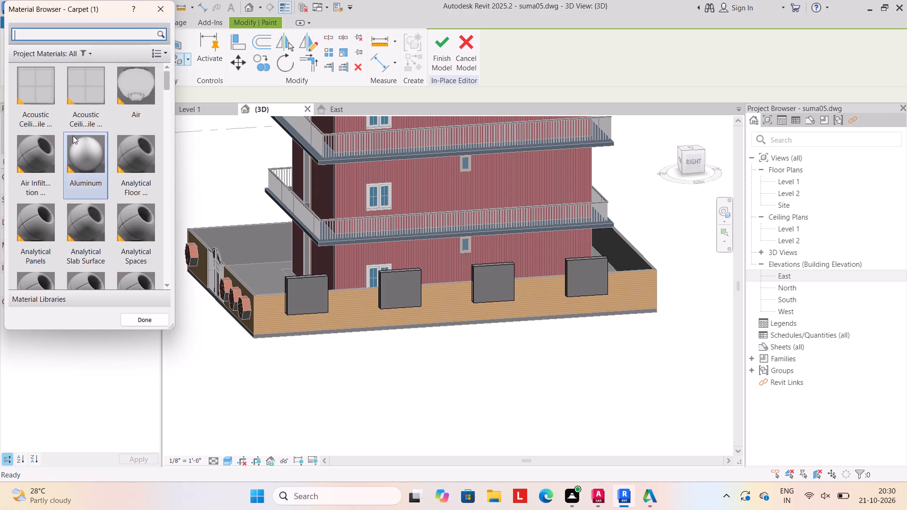
scroll(75, 140, up, 7)
scroll(76, 144, down, 4)
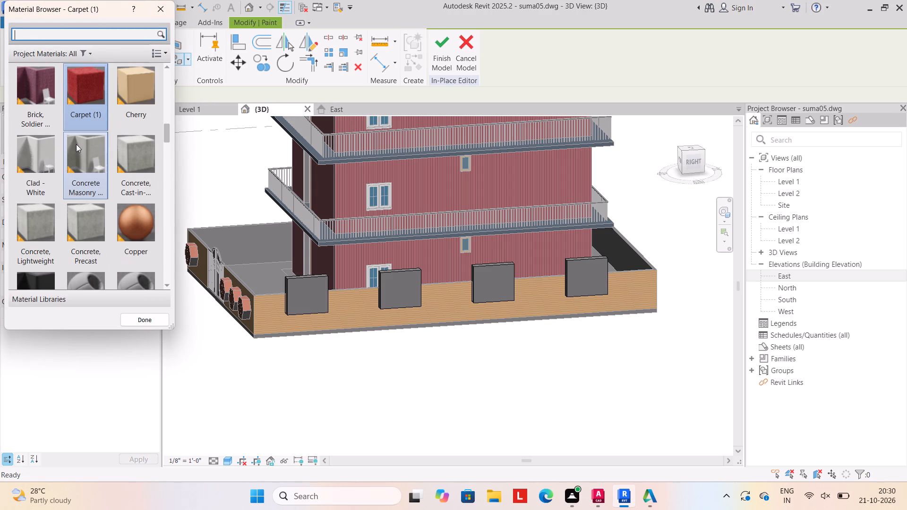
scroll(76, 144, down, 2)
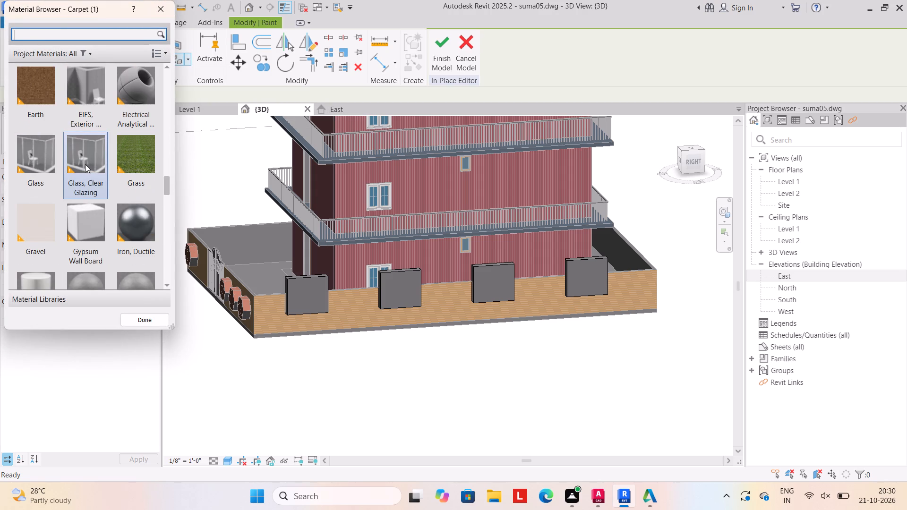
scroll(86, 166, down, 18)
scroll(86, 169, down, 3)
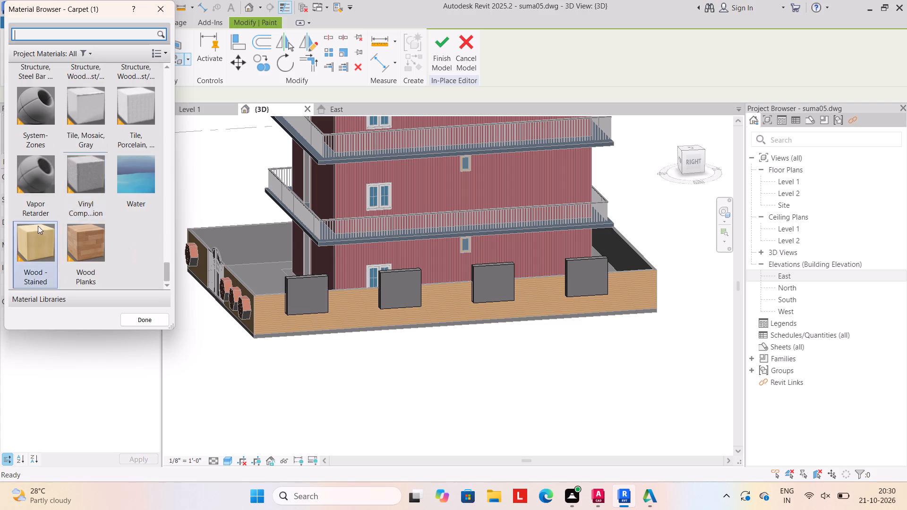
scroll(99, 186, up, 20)
scroll(99, 186, up, 4)
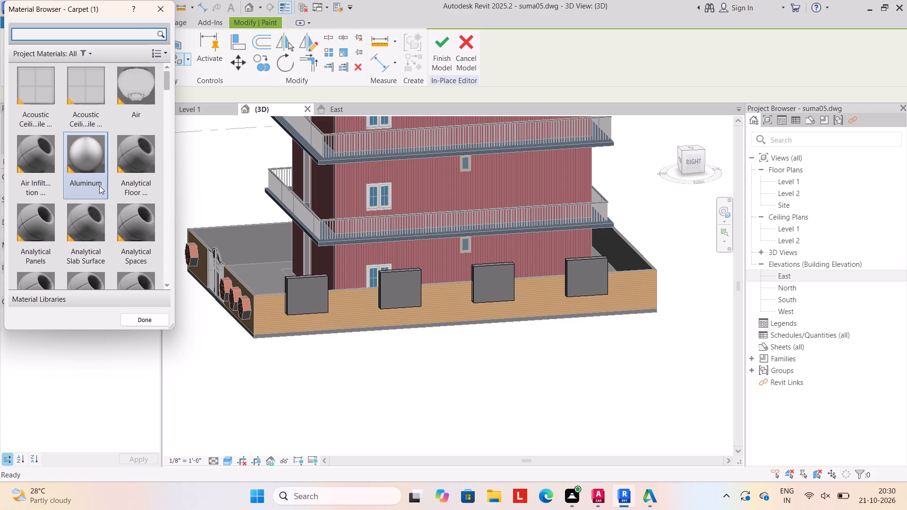
scroll(99, 186, down, 3)
click(28, 84)
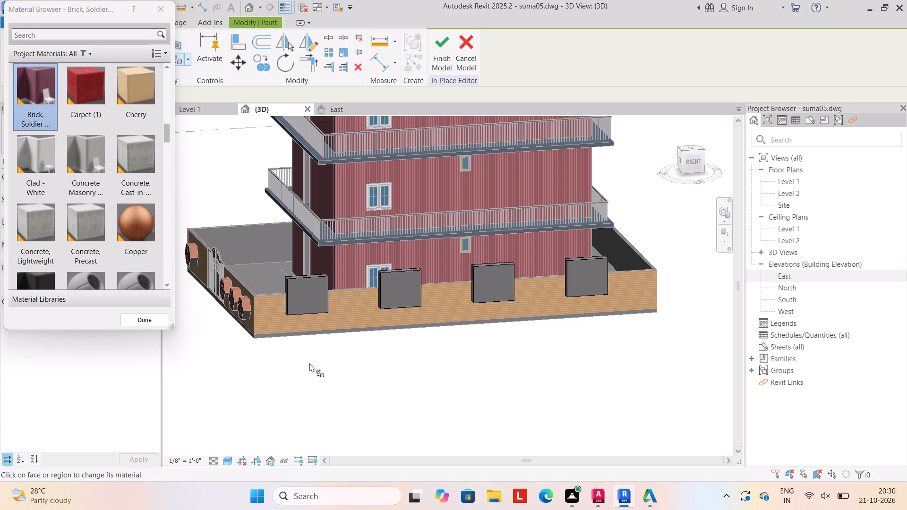
scroll(98, 168, up, 5)
key(0)
scroll(77, 176, up, 3)
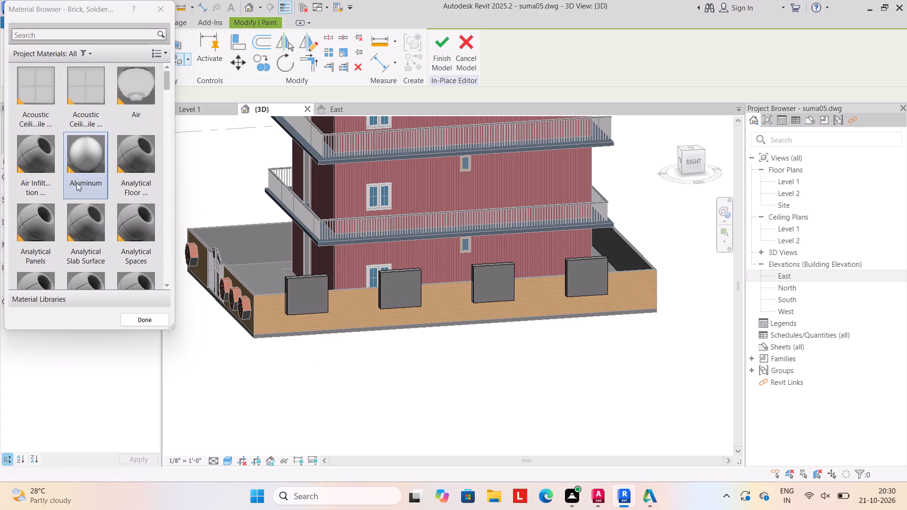
scroll(77, 187, up, 3)
scroll(90, 189, down, 6)
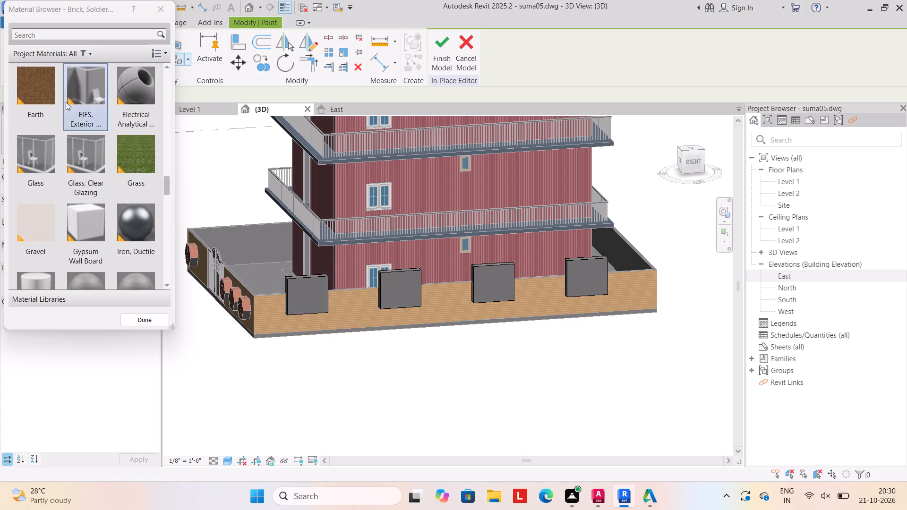
click(34, 87)
scroll(114, 283, down, 3)
scroll(82, 197, up, 1)
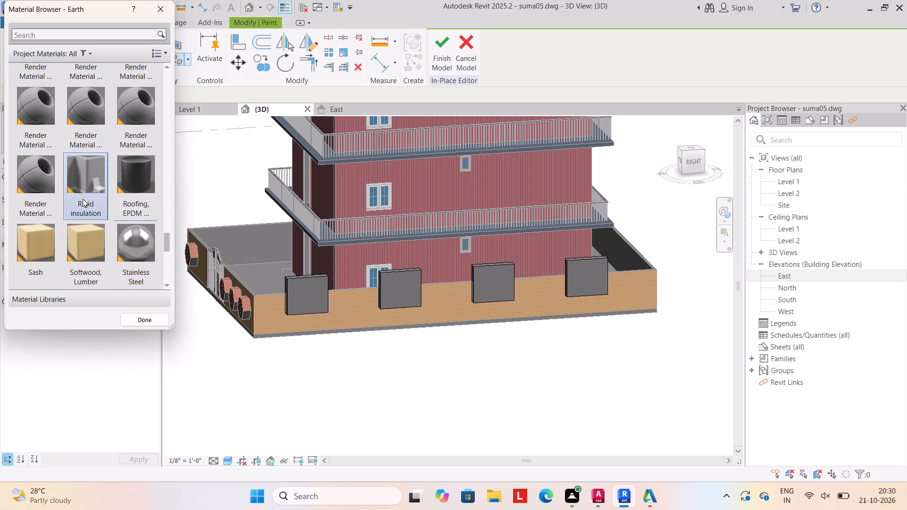
scroll(83, 199, up, 1)
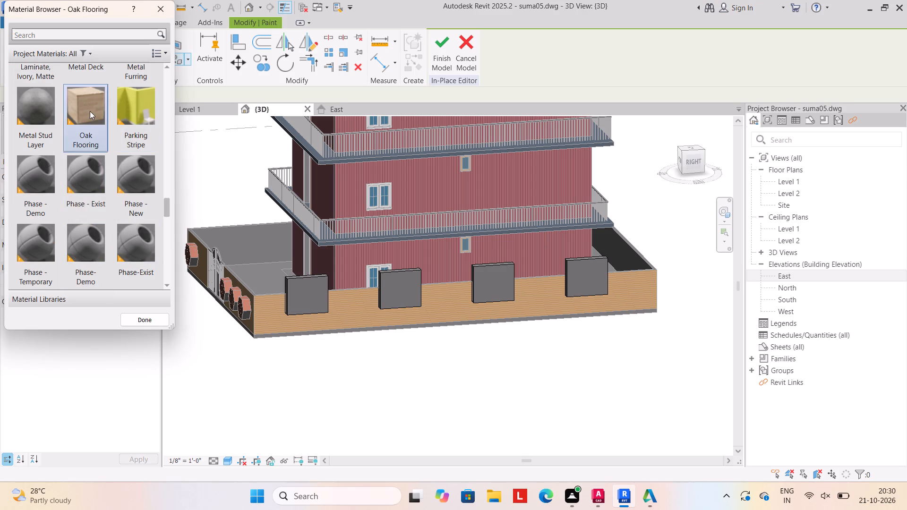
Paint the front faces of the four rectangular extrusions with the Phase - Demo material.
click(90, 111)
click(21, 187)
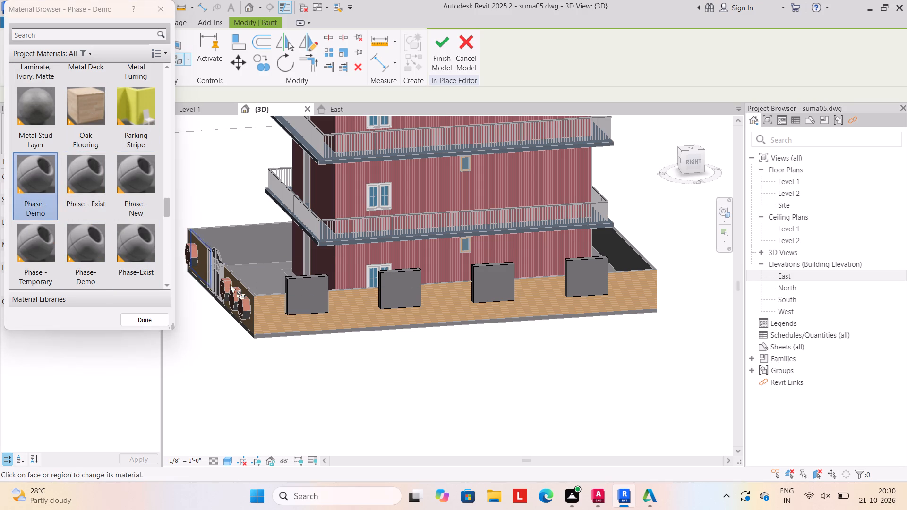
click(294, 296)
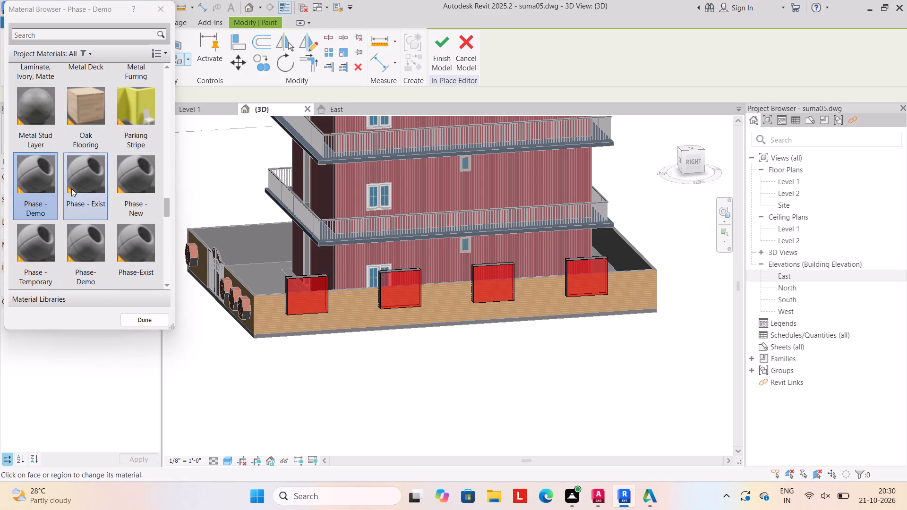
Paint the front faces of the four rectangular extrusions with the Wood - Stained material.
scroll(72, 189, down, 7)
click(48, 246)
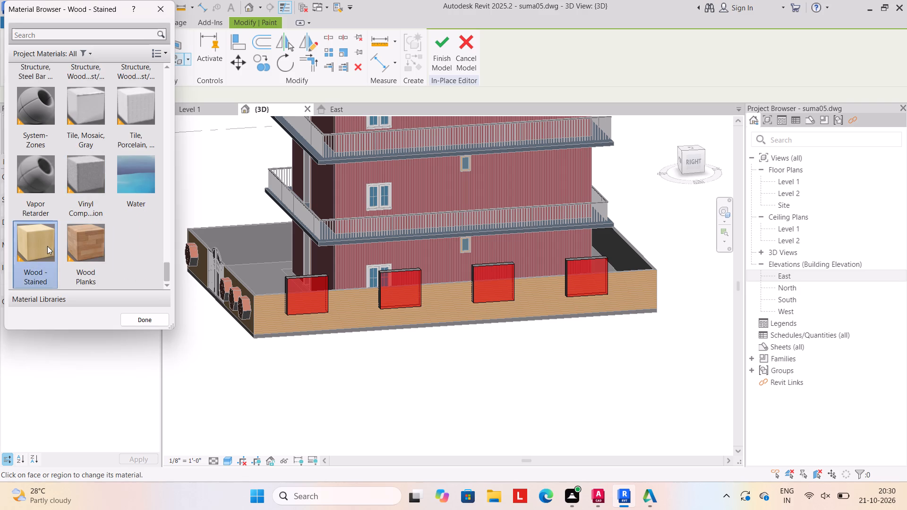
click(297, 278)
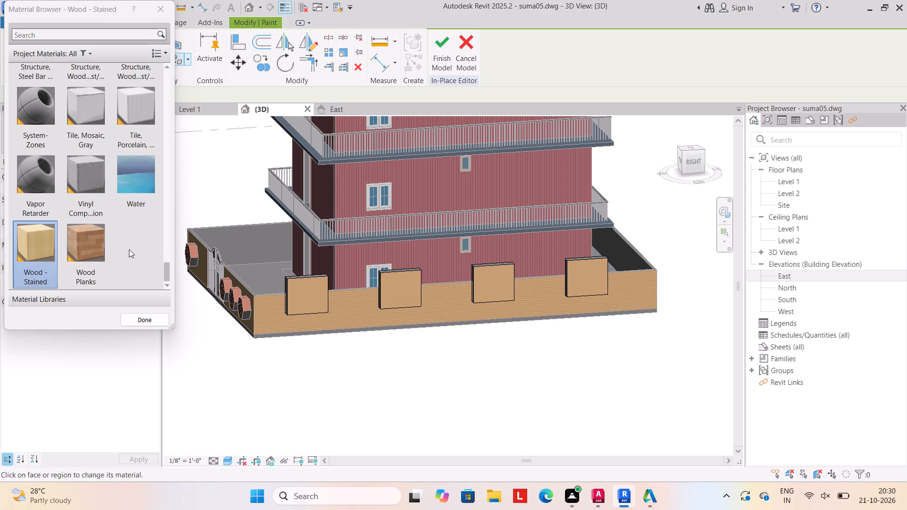
Paint the front faces of the four rectangular extrusions with the Wood Planks material.
drag(74, 243, 82, 242)
click(315, 292)
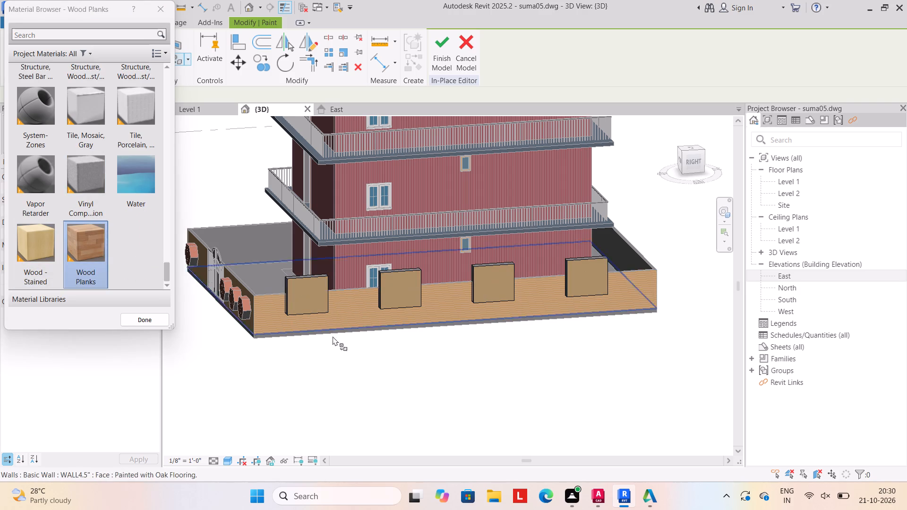
Paint the top faces of the two rectangular extrusions nearest the gate-wall corner with the Wood Planks material.
shift+middle_drag(332, 359, 319, 403)
scroll(286, 301, up, 7)
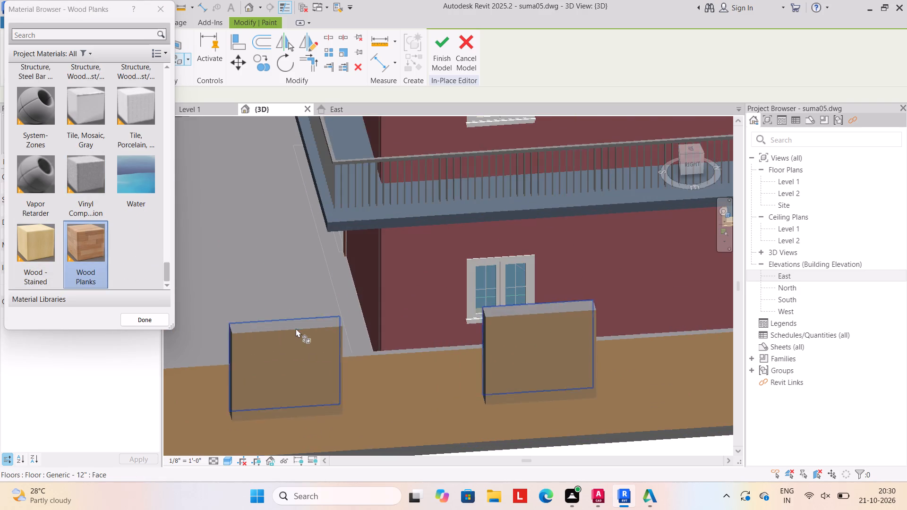
click(299, 323)
scroll(269, 320, up, 3)
click(289, 323)
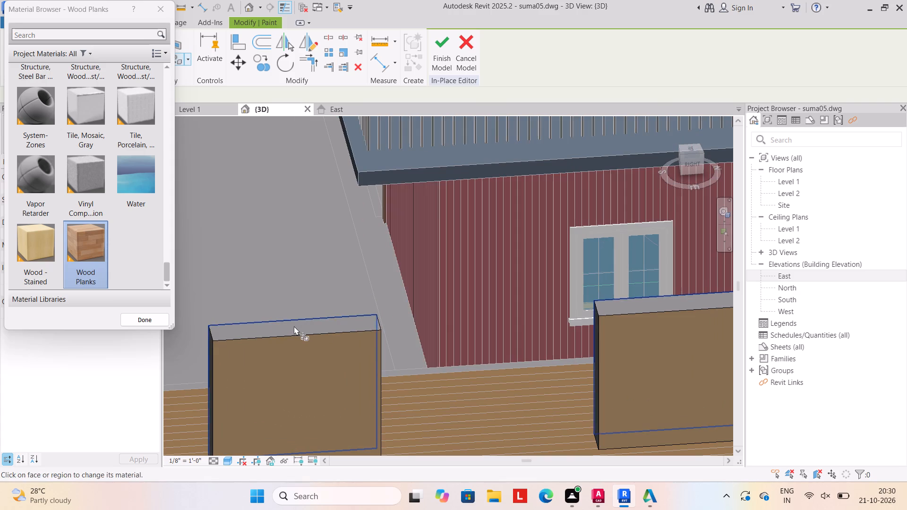
click(300, 328)
scroll(322, 337, down, 2)
scroll(602, 304, up, 7)
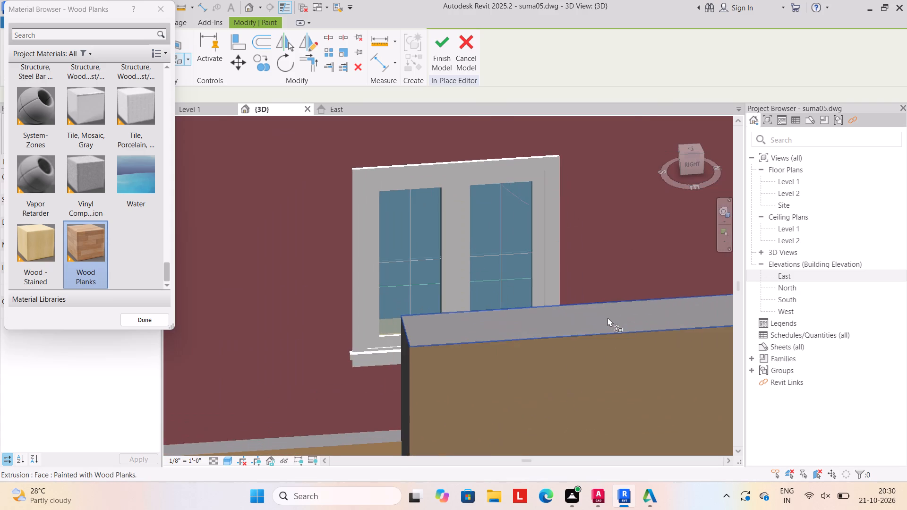
click(607, 320)
scroll(607, 323, down, 11)
key(0)
Paint the top faces of the remaining two rectangular extrusions with Wood Planks and end painting.
middle_drag(563, 319, 495, 313)
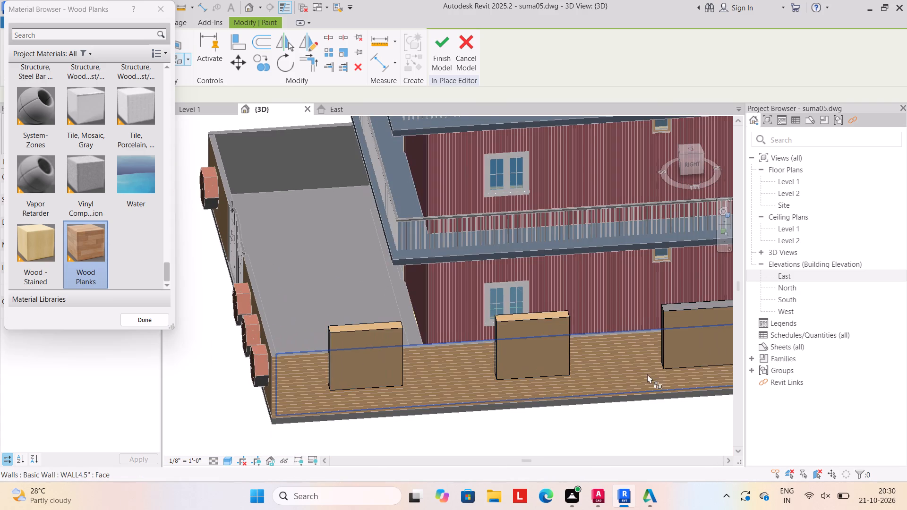
middle_drag(646, 370, 525, 394)
scroll(571, 315, up, 6)
click(573, 343)
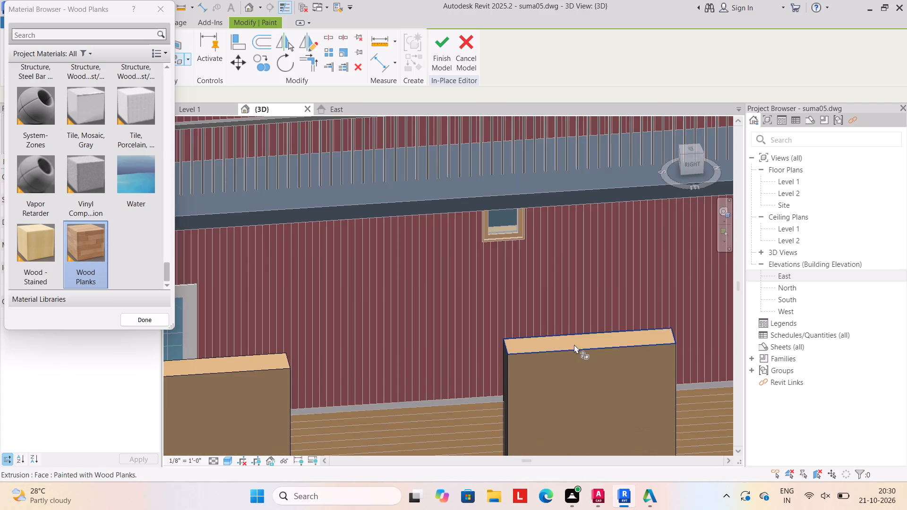
scroll(585, 353, down, 8)
middle_drag(597, 373, 451, 367)
scroll(572, 328, up, 9)
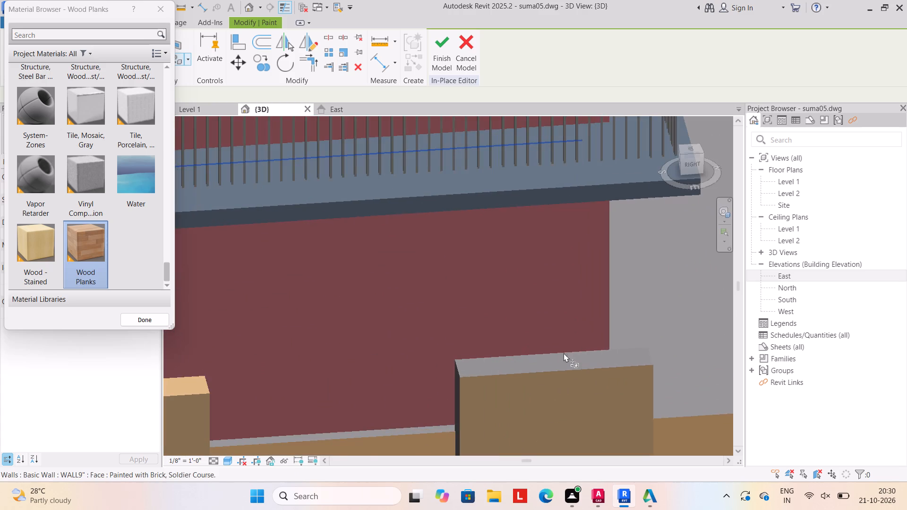
click(562, 356)
click(561, 364)
scroll(562, 368, down, 7)
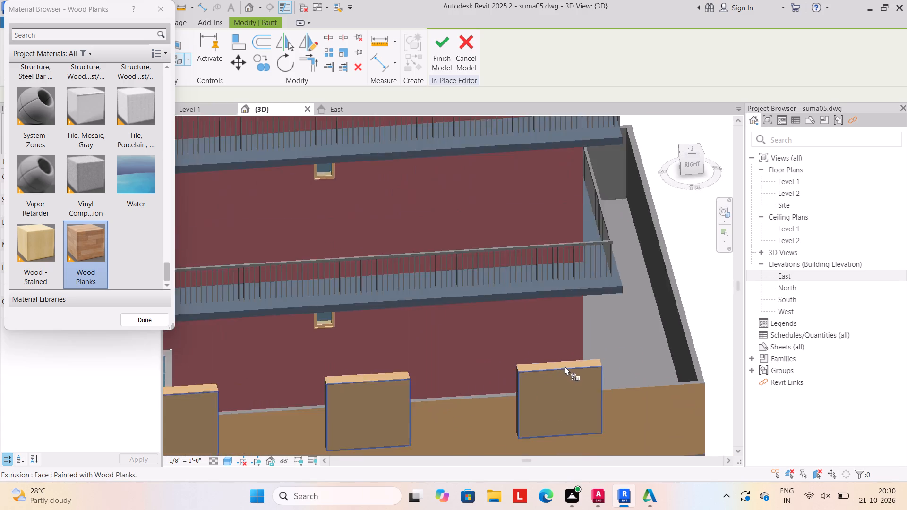
scroll(565, 366, down, 10)
shift+middle_drag(397, 412, 407, 417)
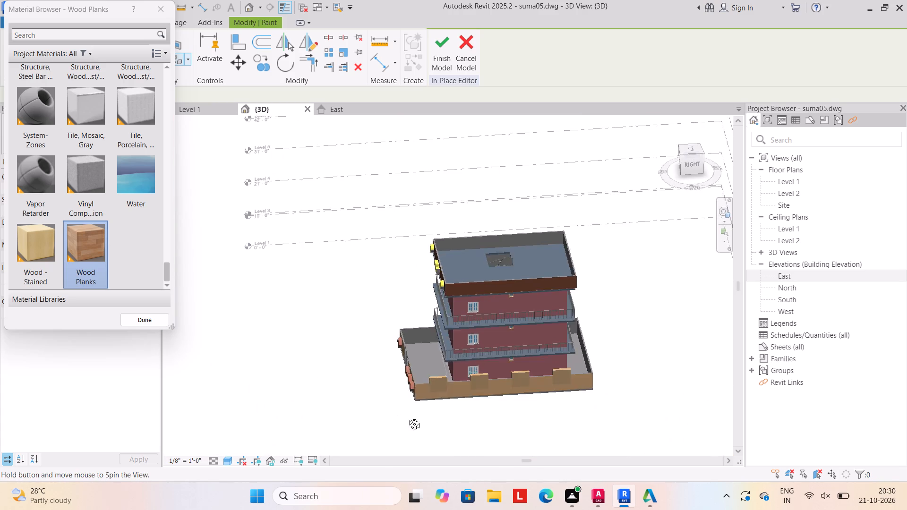
shift+middle_drag(407, 417, 375, 408)
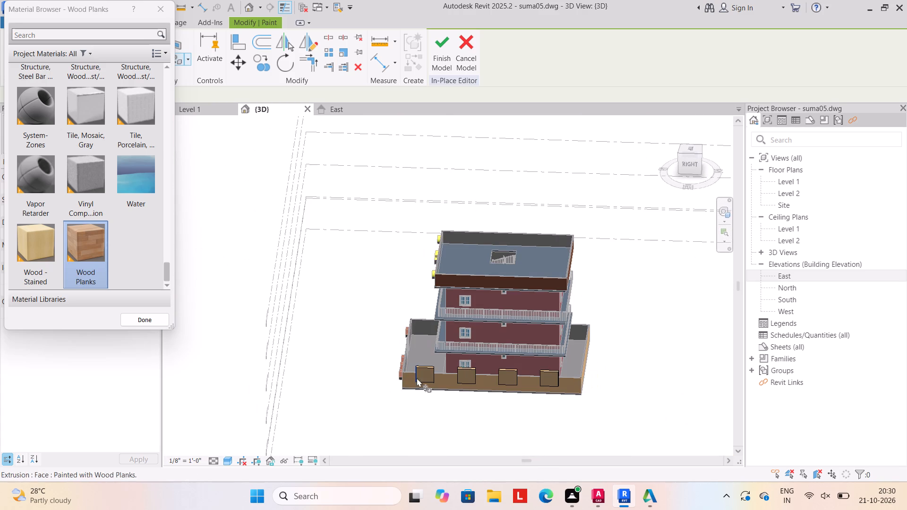
key(Escape)
Move the four rectangular extrusions down so they sit within the height of the boundary wall.
scroll(510, 400, up, 6)
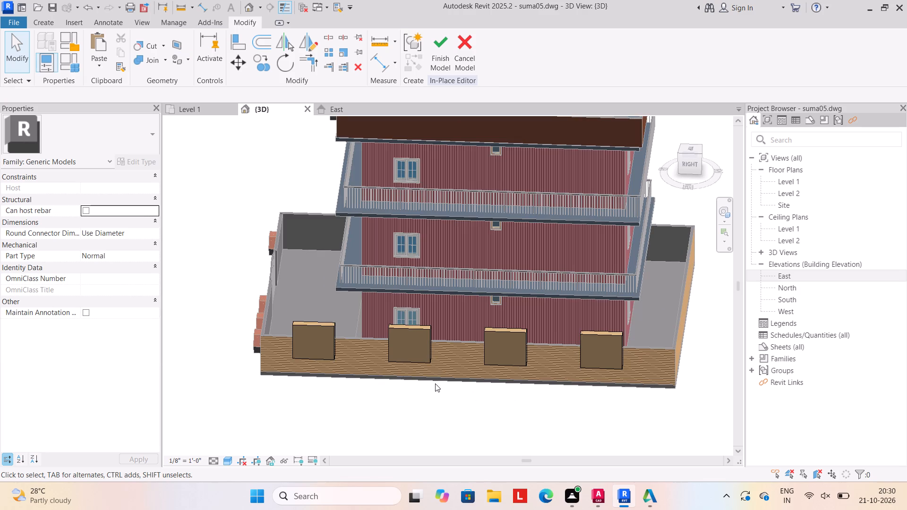
click(426, 366)
drag(627, 509, 659, 509)
key(Down)
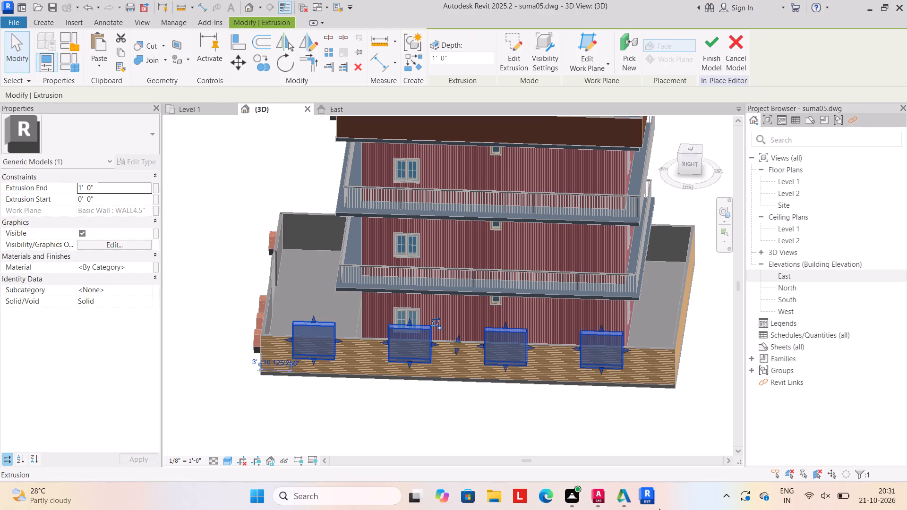
drag(659, 509, 661, 505)
key(Down)
key(Down)
key(Down)
key(Down)
key(Down)
key(Down)
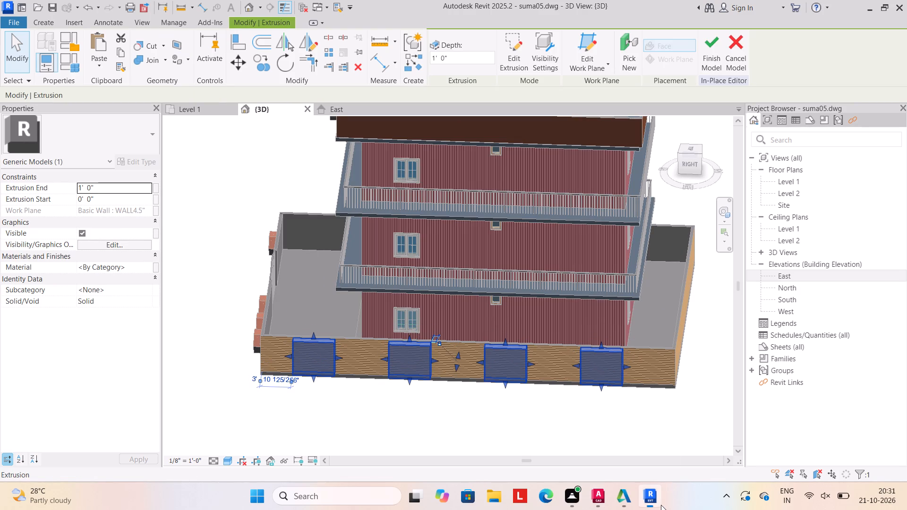
click(380, 414)
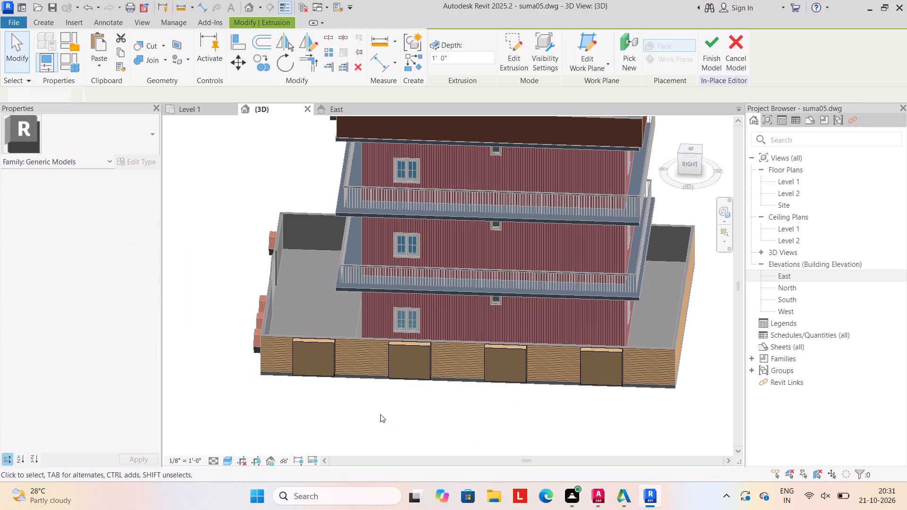
Examine the building, boundary walls and extrusions from the front, left and right sides.
scroll(383, 415, down, 6)
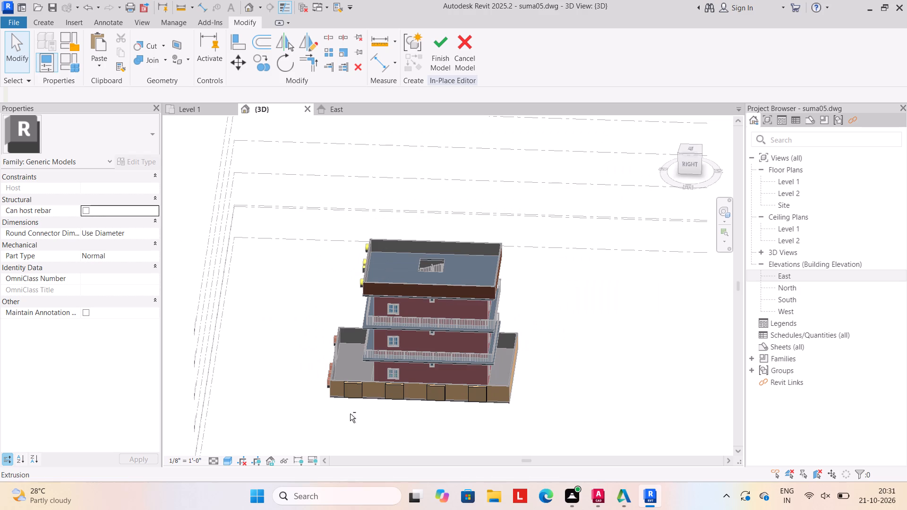
shift+middle_drag(338, 414, 500, 429)
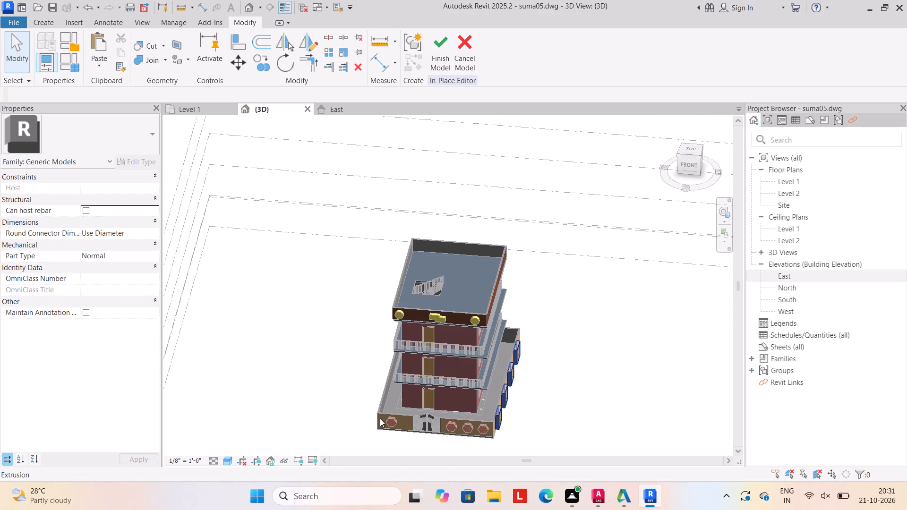
scroll(380, 418, up, 4)
middle_drag(412, 436, 440, 398)
scroll(424, 424, up, 1)
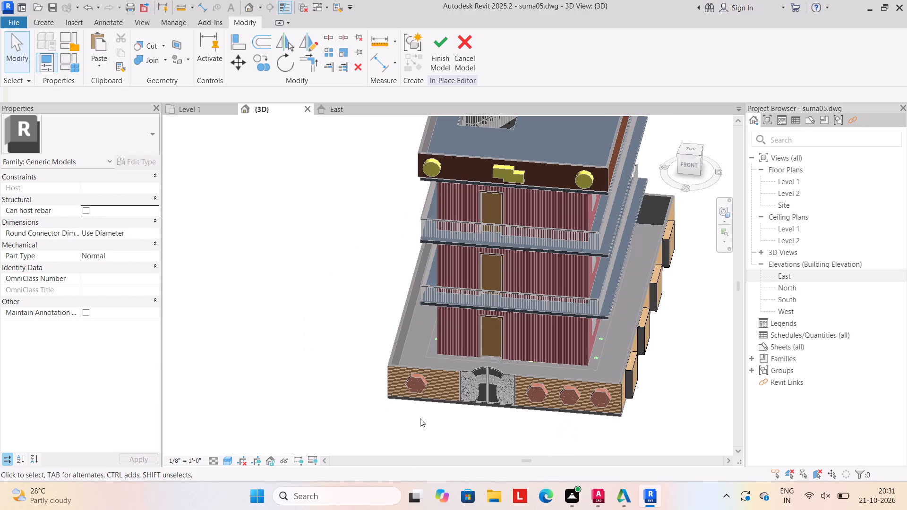
shift+middle_drag(361, 440, 511, 448)
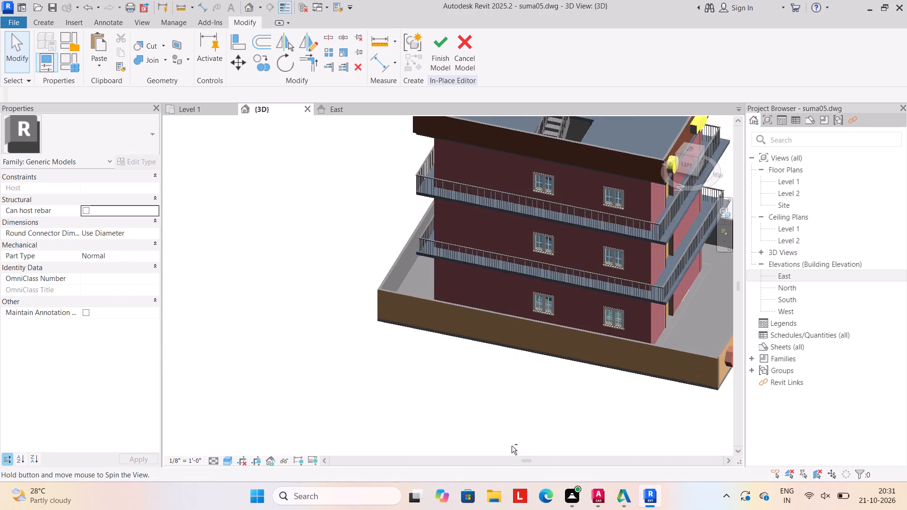
scroll(481, 427, down, 1)
middle_drag(463, 406, 347, 394)
shift+middle_drag(364, 404, 418, 406)
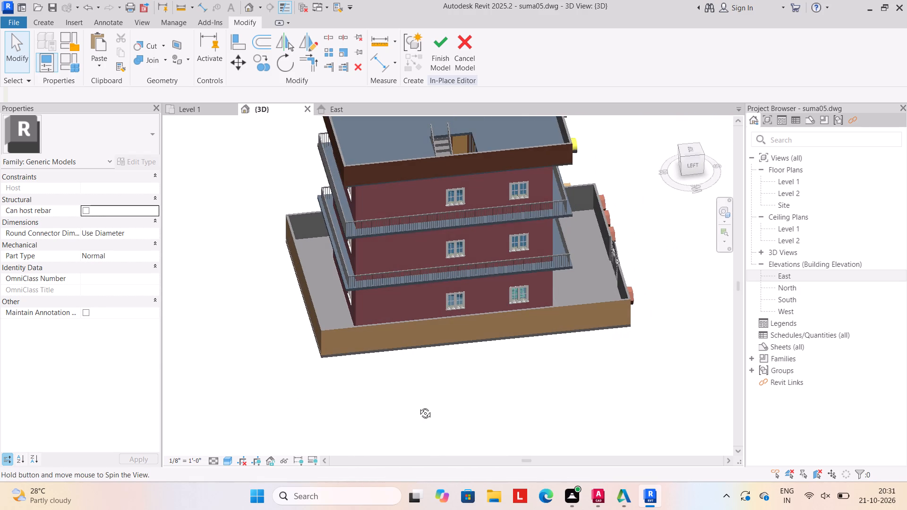
shift+middle_drag(418, 406, 419, 406)
shift+middle_drag(473, 397, 410, 362)
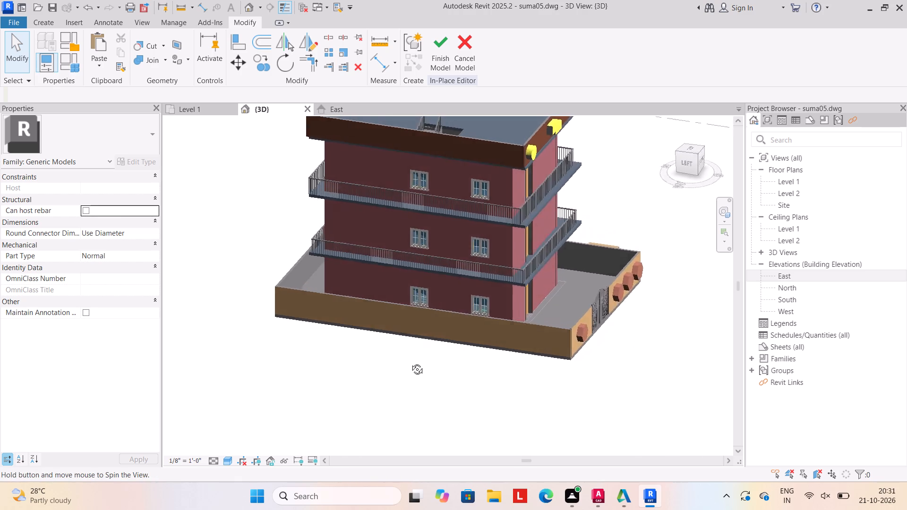
shift+middle_drag(410, 362, 336, 371)
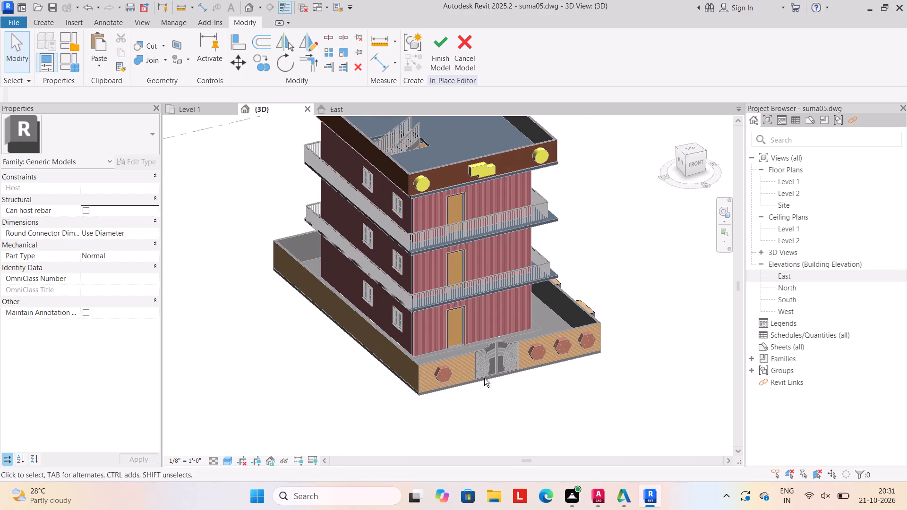
shift+middle_drag(496, 376, 332, 372)
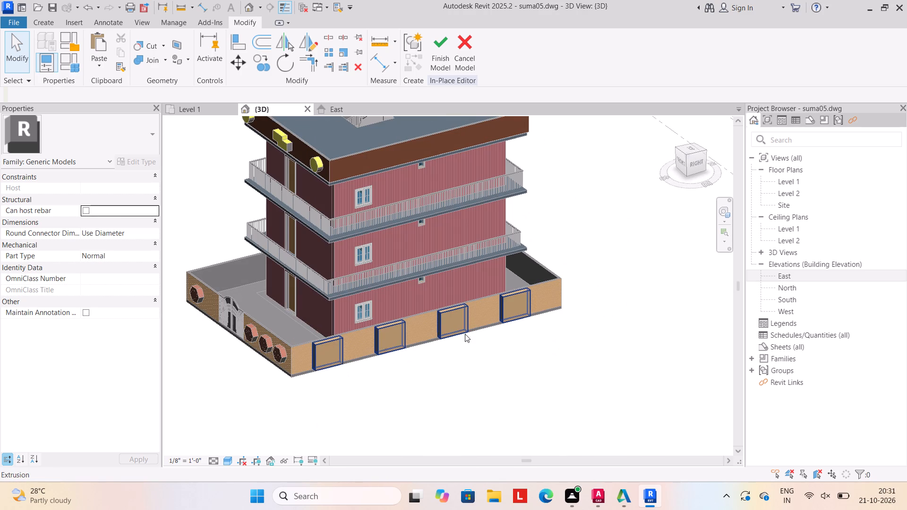
scroll(431, 368, down, 2)
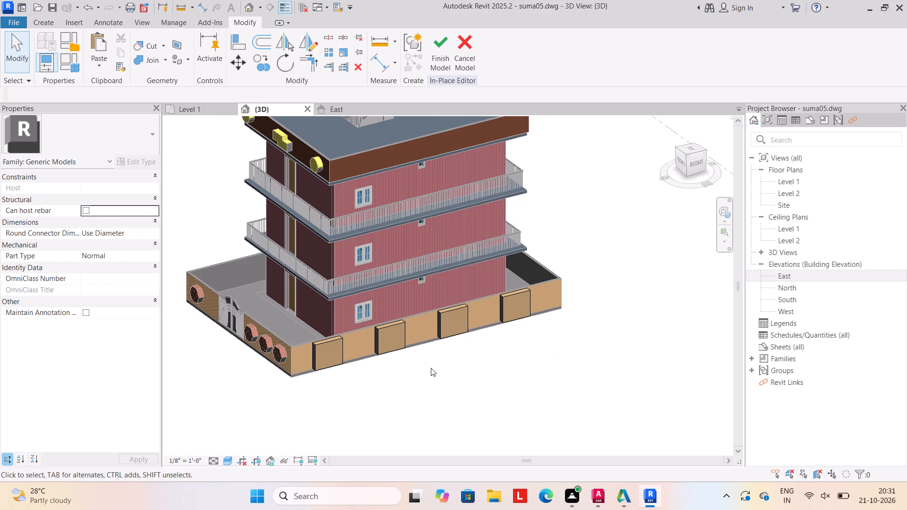
shift+middle_drag(394, 386, 478, 395)
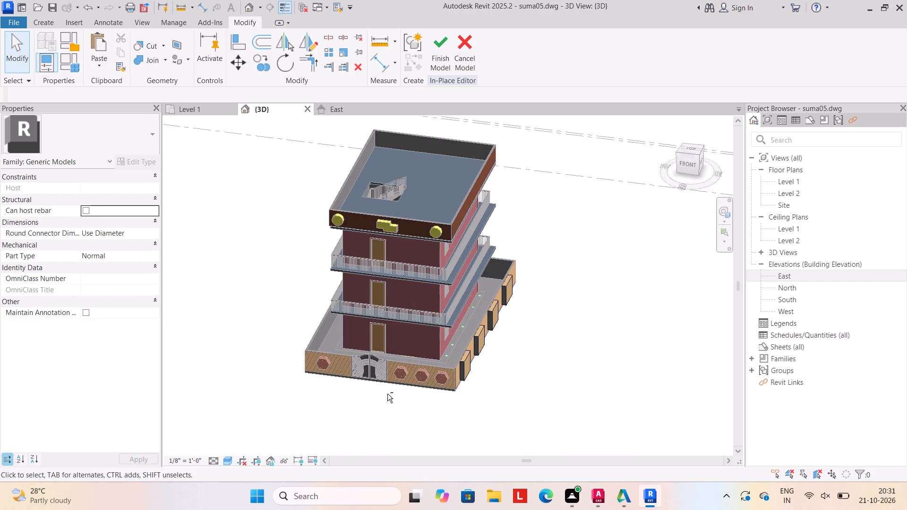
shift+middle_drag(387, 394, 553, 404)
shift+middle_drag(467, 401, 472, 403)
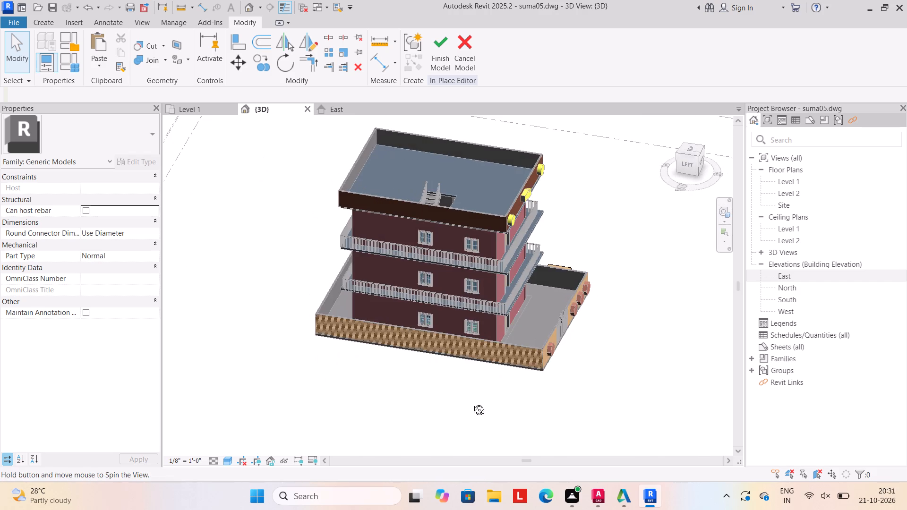
shift+middle_drag(472, 403, 508, 403)
shift+middle_drag(496, 408, 492, 399)
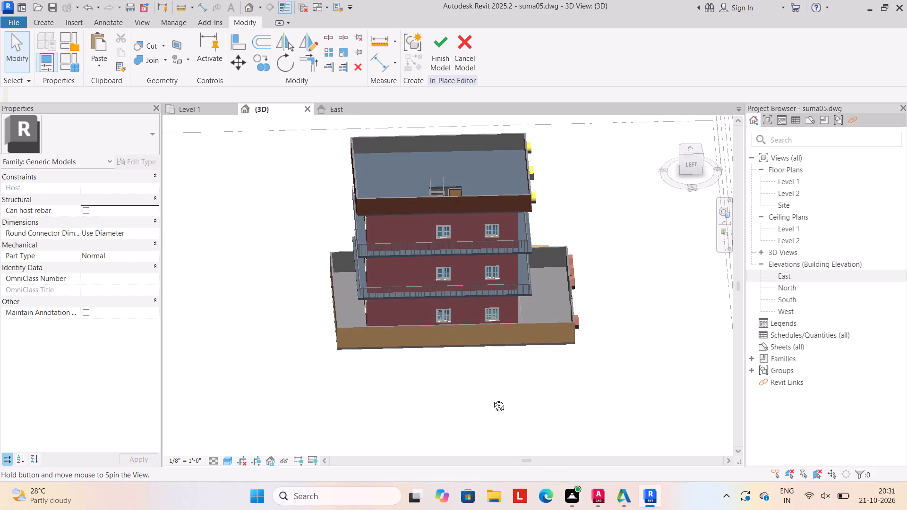
shift+middle_drag(492, 399, 488, 394)
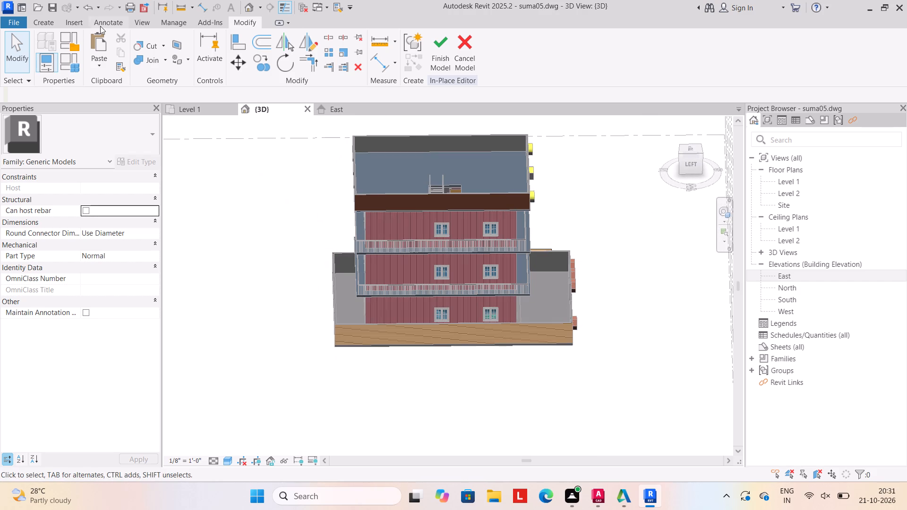
click(47, 24)
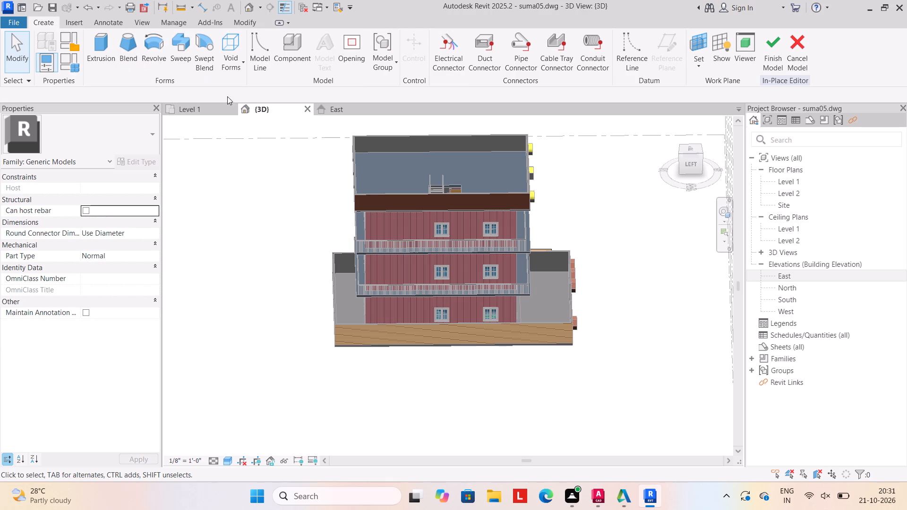
Shorten the rectangular extrusion nearest the gate-wall corner by lowering its top edge and raising its bottom edge within the wall face.
shift+middle_drag(578, 439, 288, 387)
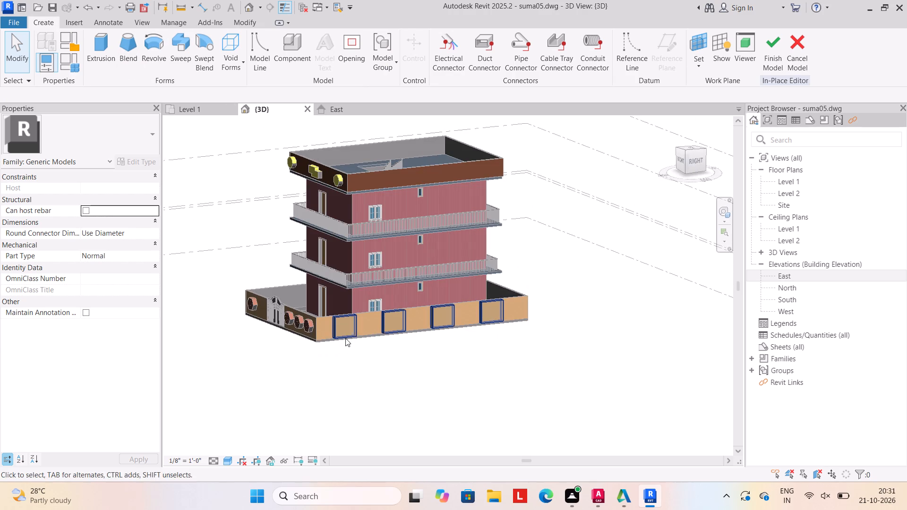
click(354, 328)
scroll(376, 345, up, 4)
scroll(318, 292, up, 3)
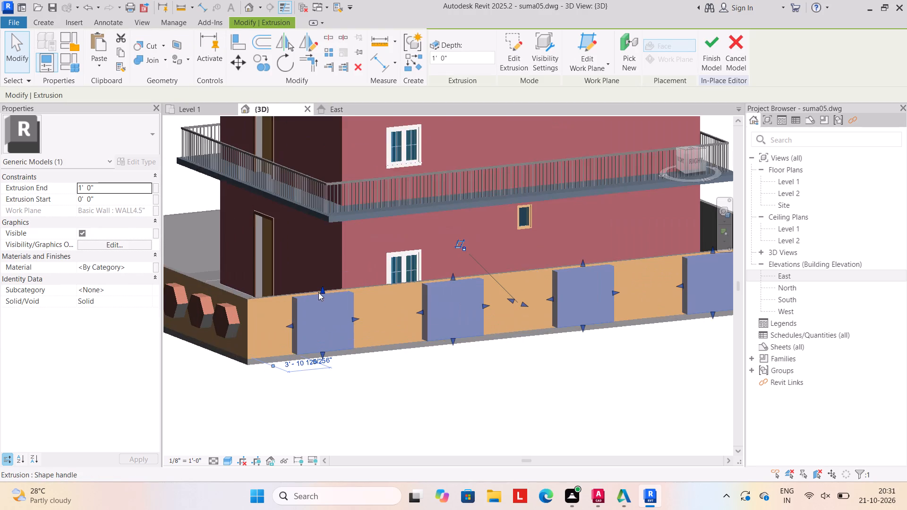
drag(324, 288, 323, 296)
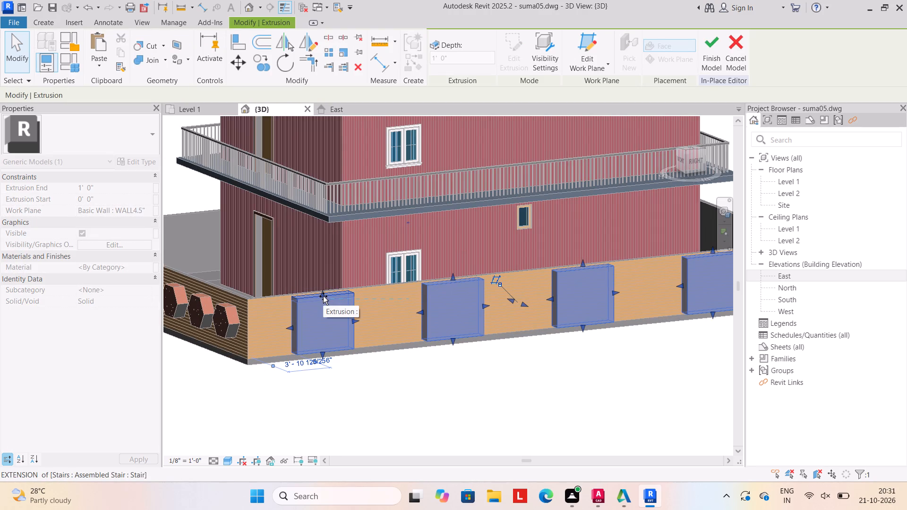
drag(323, 296, 323, 298)
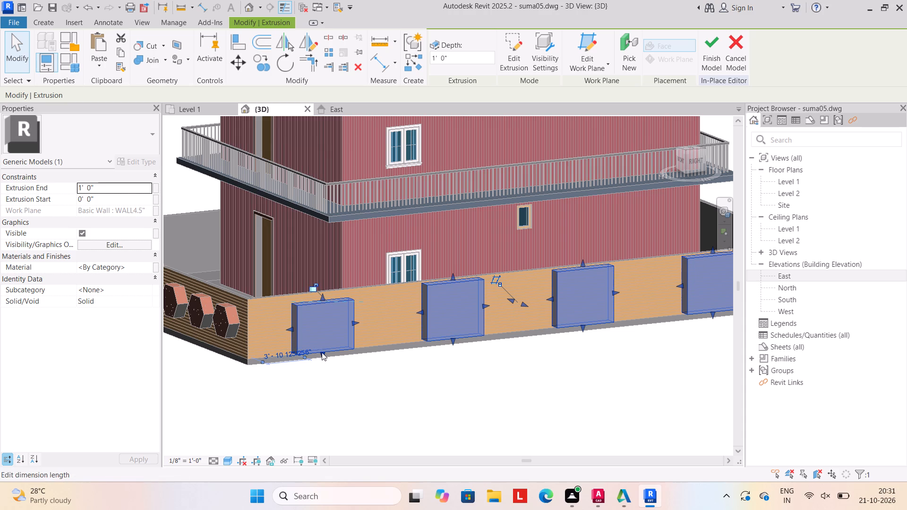
drag(322, 352, 323, 349)
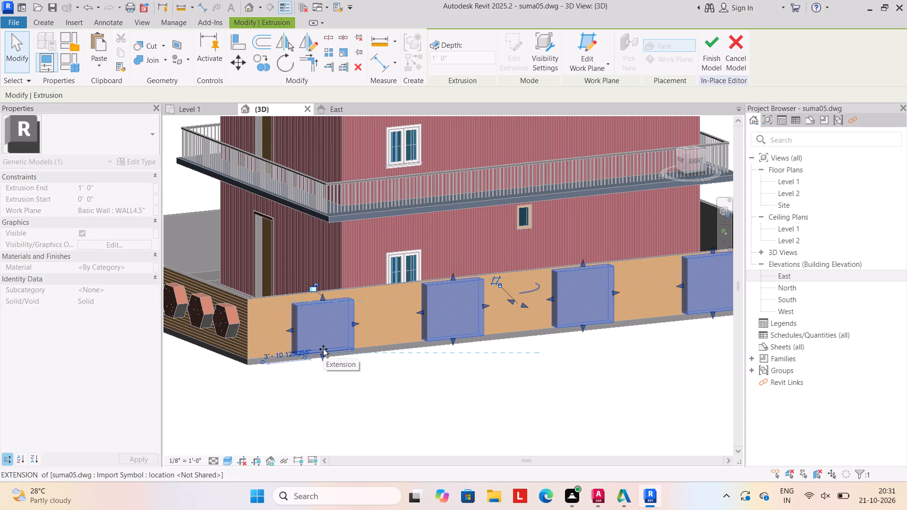
drag(323, 349, 323, 348)
scroll(323, 354, up, 8)
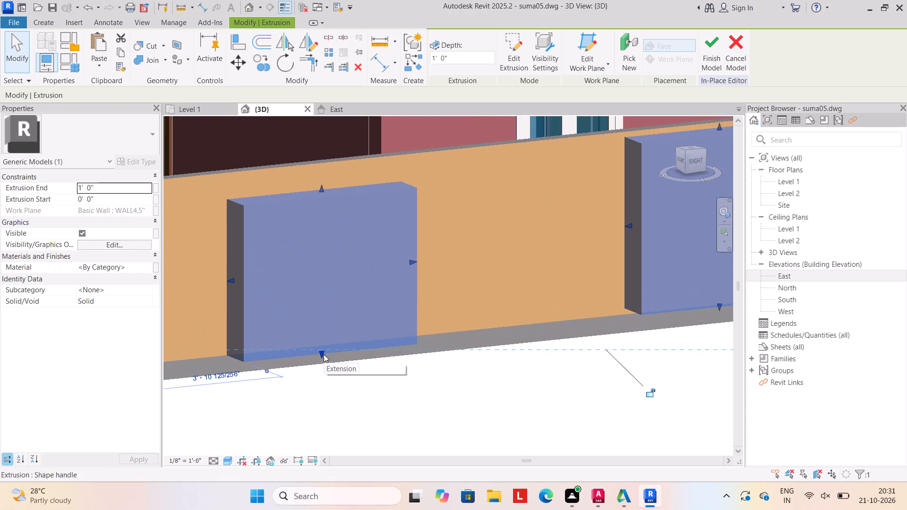
drag(321, 353, 321, 345)
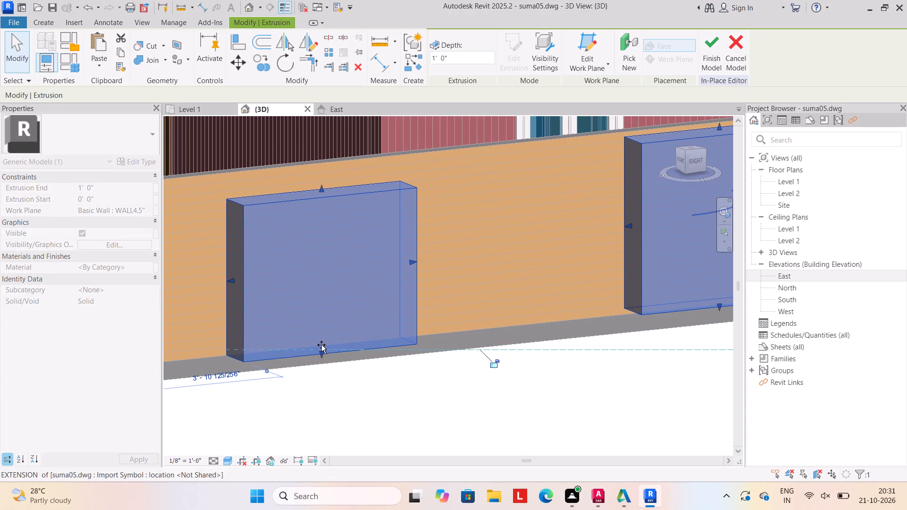
drag(321, 345, 321, 332)
scroll(361, 373, down, 5)
scroll(427, 385, down, 2)
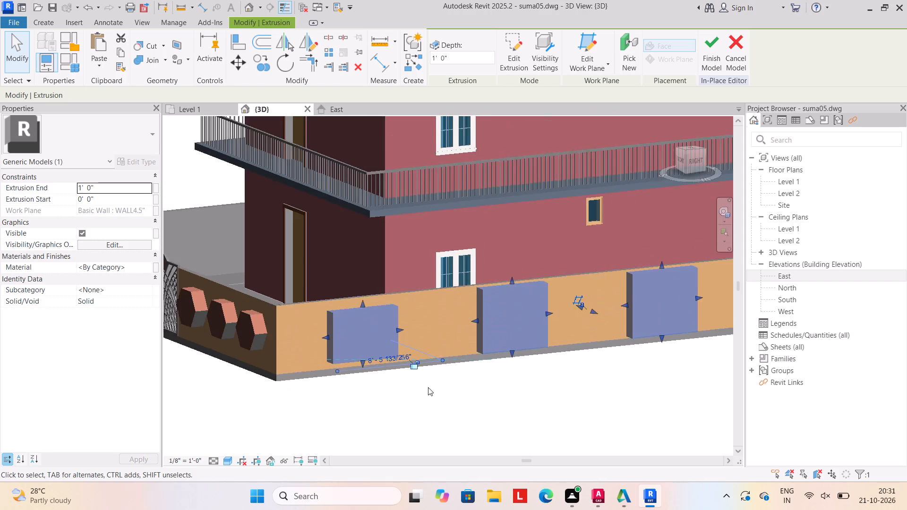
Raise the bottom edge of the rectangular extrusion nearest the gate-wall corner further up the boundary wall face.
middle_drag(416, 375, 368, 361)
drag(314, 349, 314, 329)
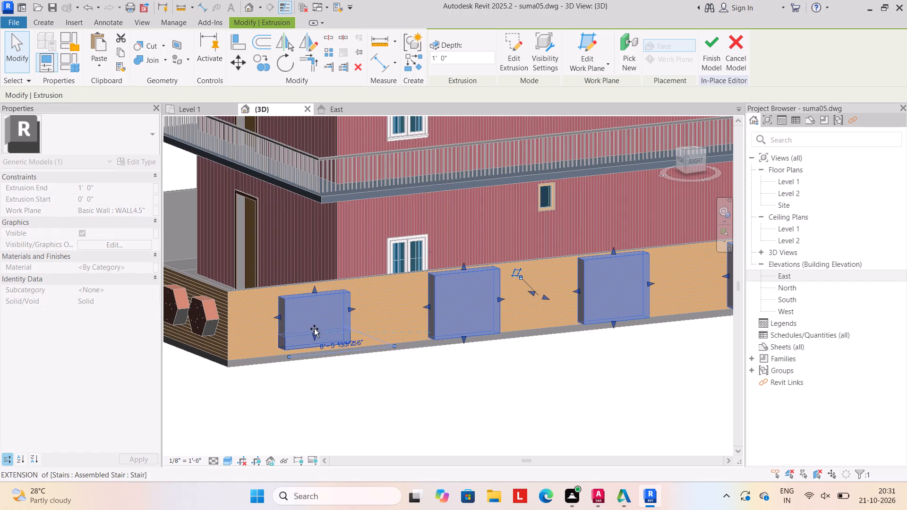
drag(314, 329, 317, 336)
key(Escape)
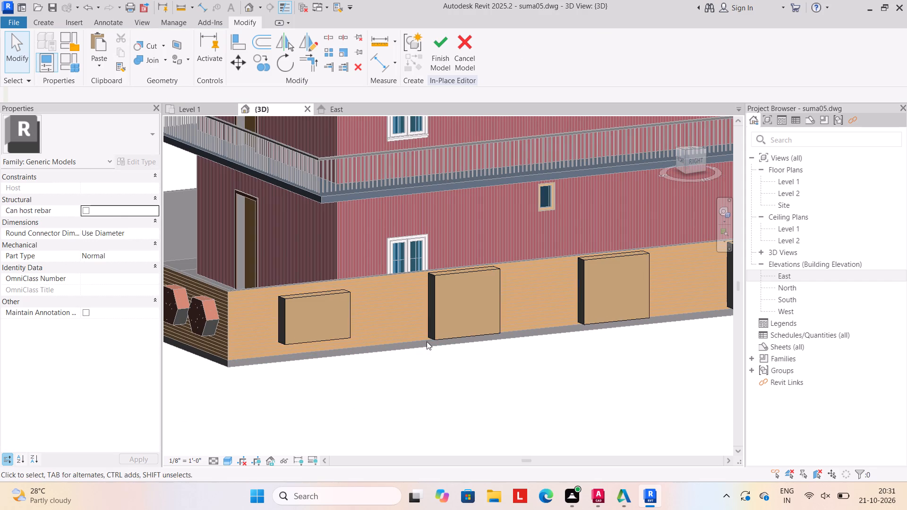
Shorten the second rectangular extrusion from the gate-wall corner by lowering its top edge and raising its bottom edge.
drag(428, 315, 434, 315)
drag(464, 262, 464, 270)
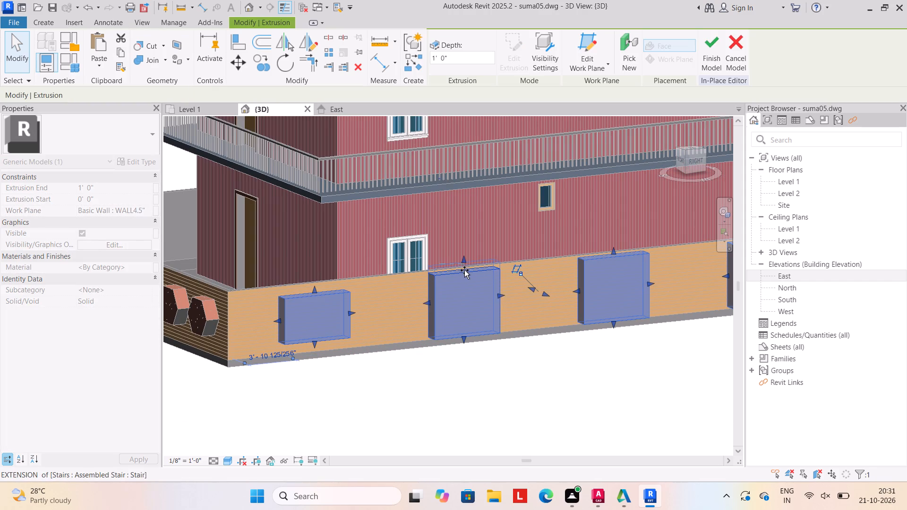
drag(464, 270, 463, 288)
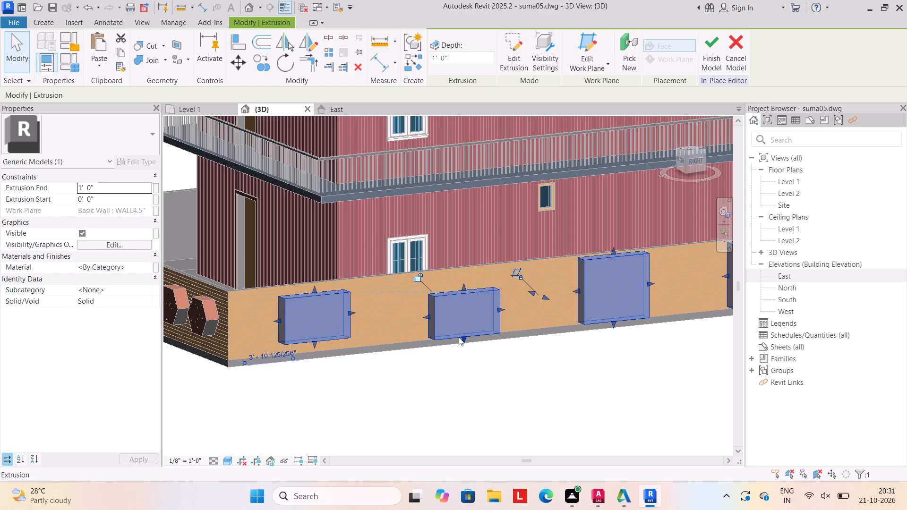
drag(465, 340, 465, 327)
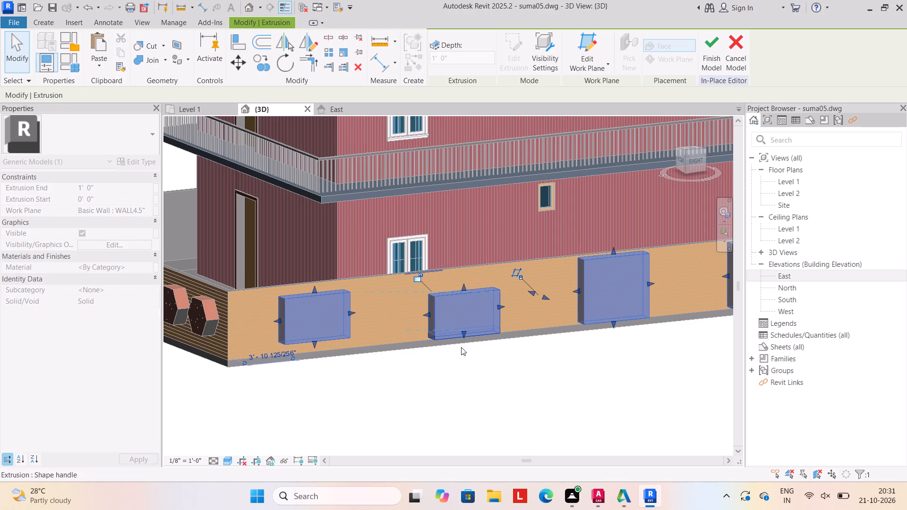
click(464, 285)
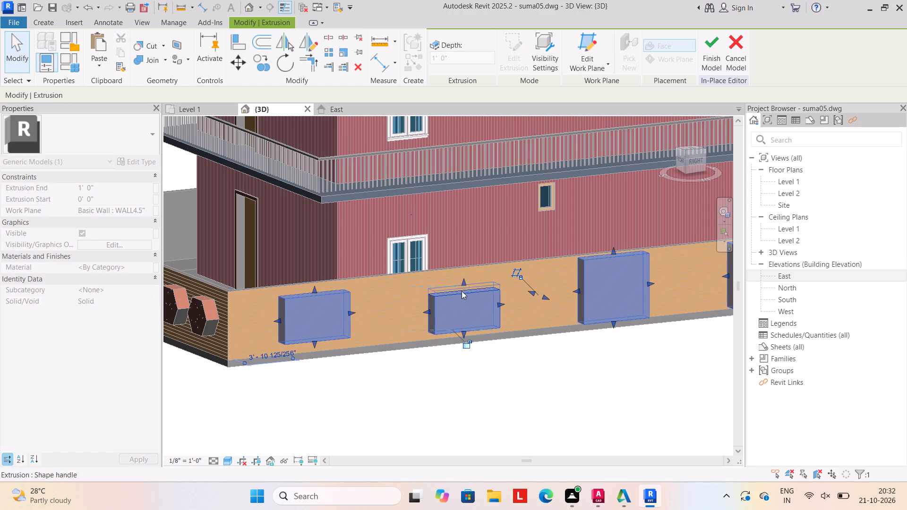
click(462, 281)
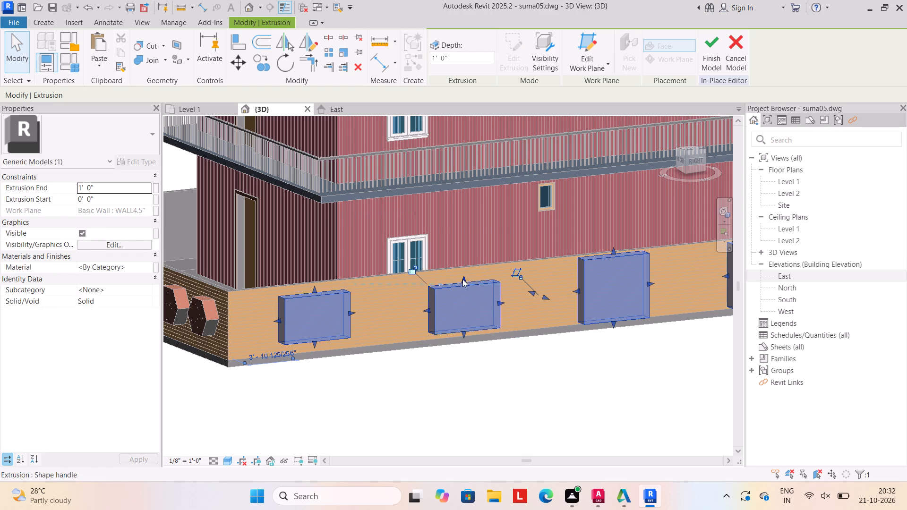
click(462, 281)
click(443, 378)
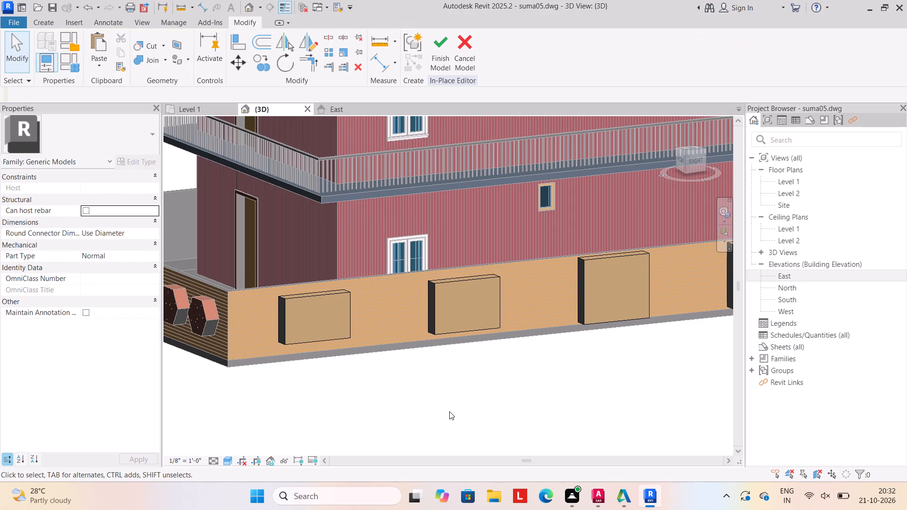
Readjust the top edge of the second rectangular extrusion until it is roughly level with the first extrusion's top.
scroll(449, 411, down, 1)
middle_drag(448, 411, 410, 398)
shift+middle_drag(454, 409, 400, 411)
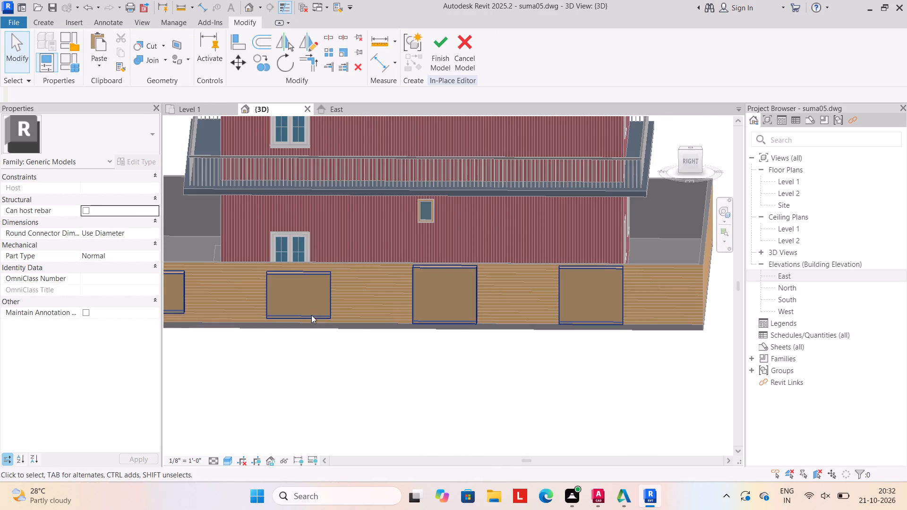
scroll(312, 315, down, 2)
middle_drag(313, 315, 364, 325)
click(356, 294)
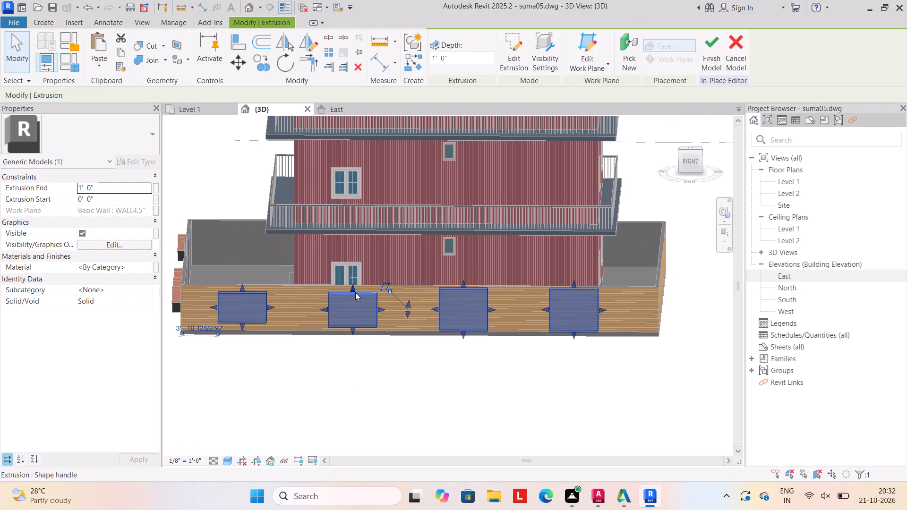
drag(352, 288, 351, 297)
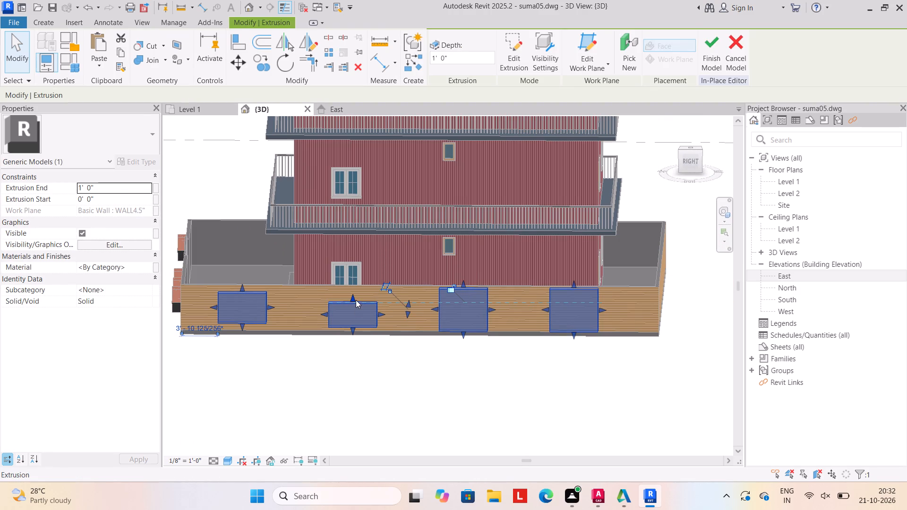
click(355, 297)
click(351, 295)
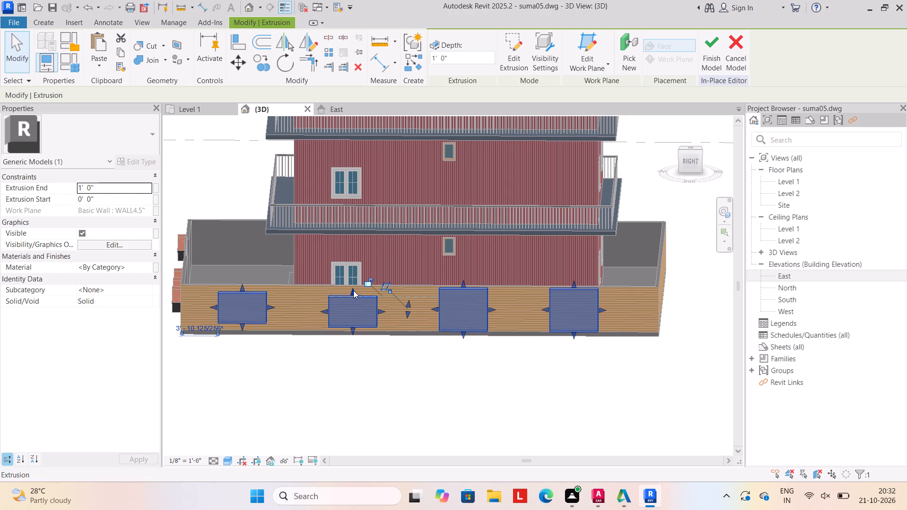
click(353, 290)
Shorten the third rectangular extrusion by lowering its top edge level with its neighbour and raising its bottom edge.
drag(462, 284, 463, 296)
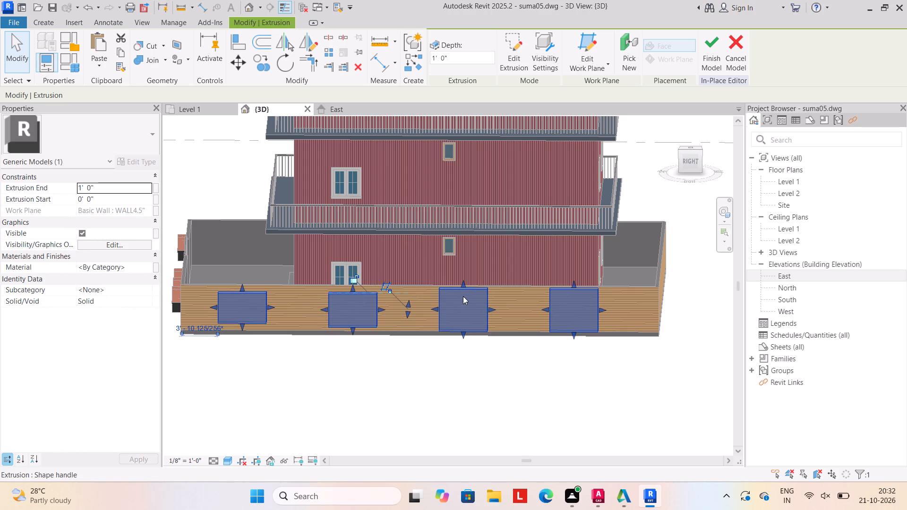
drag(463, 296, 463, 297)
drag(463, 332, 462, 323)
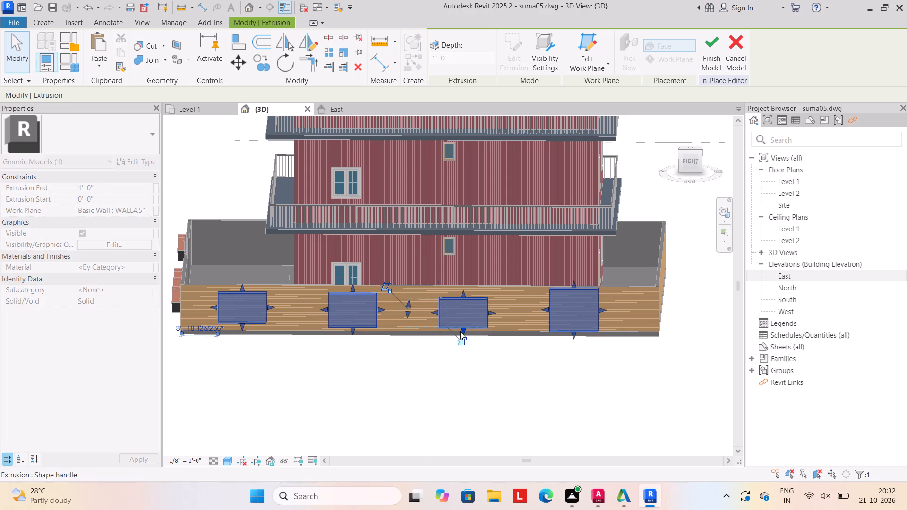
click(465, 293)
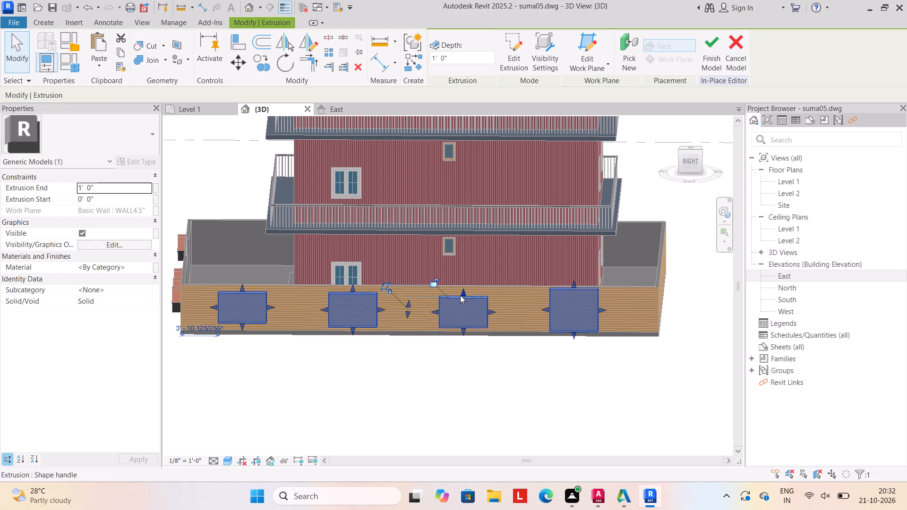
click(461, 293)
click(462, 292)
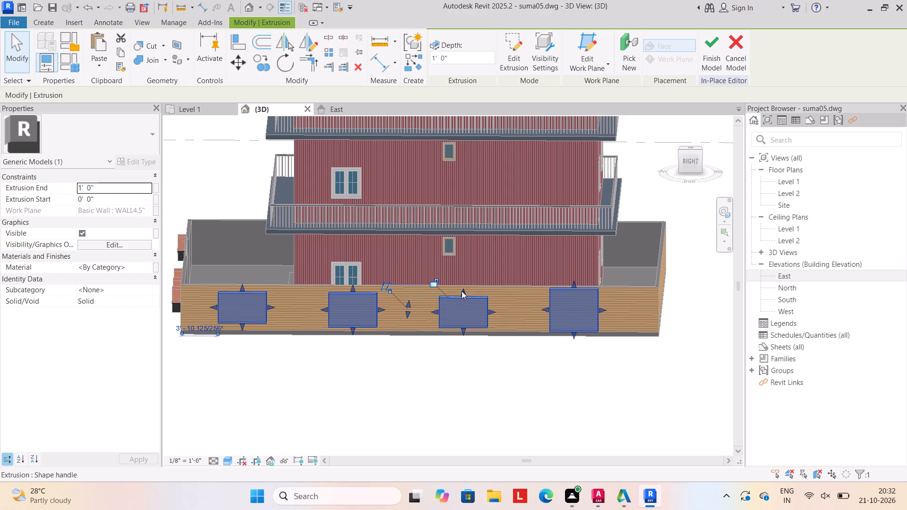
click(462, 291)
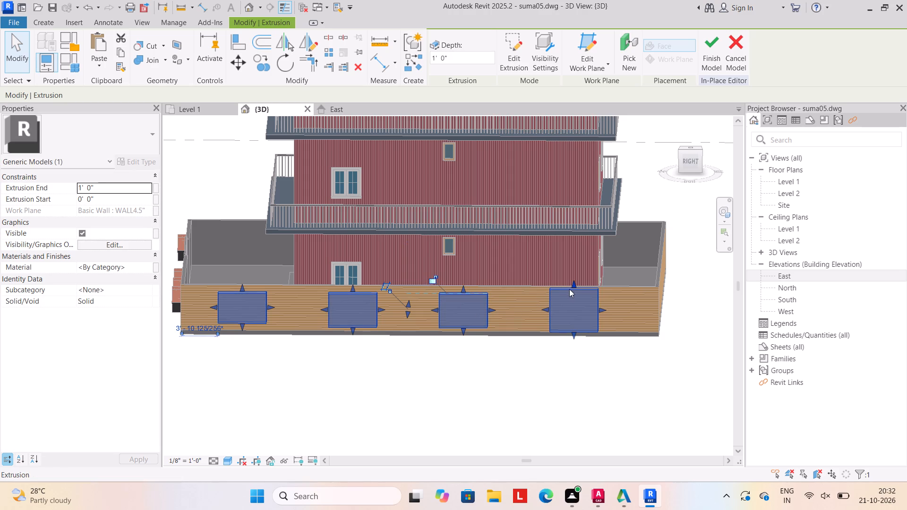
Shorten the fourth rectangular extrusion at the far end of the wall by lowering its top and raising its bottom edge.
drag(574, 283, 575, 293)
key(Right)
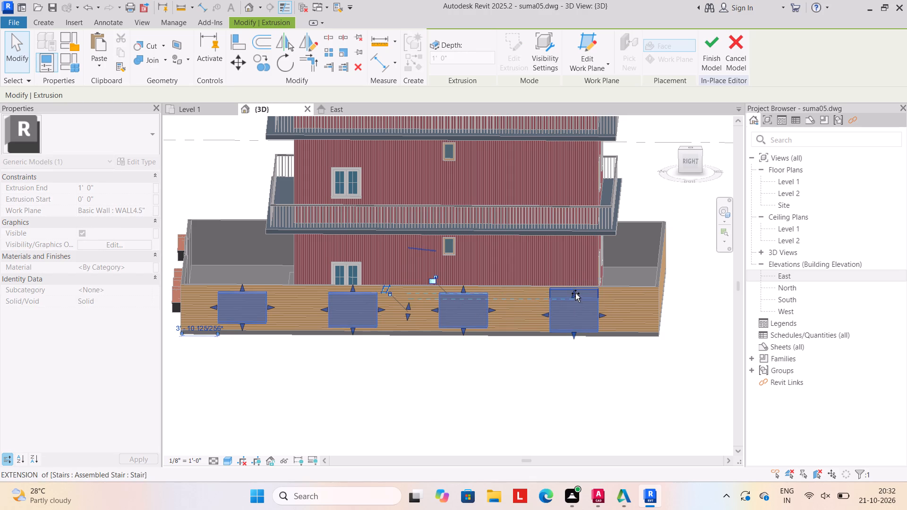
drag(575, 293, 575, 290)
drag(573, 331, 572, 316)
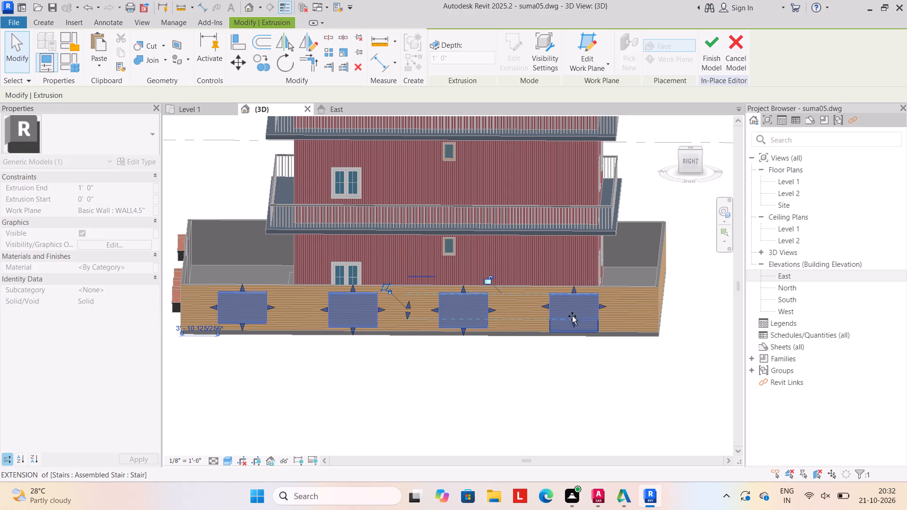
drag(572, 316, 572, 319)
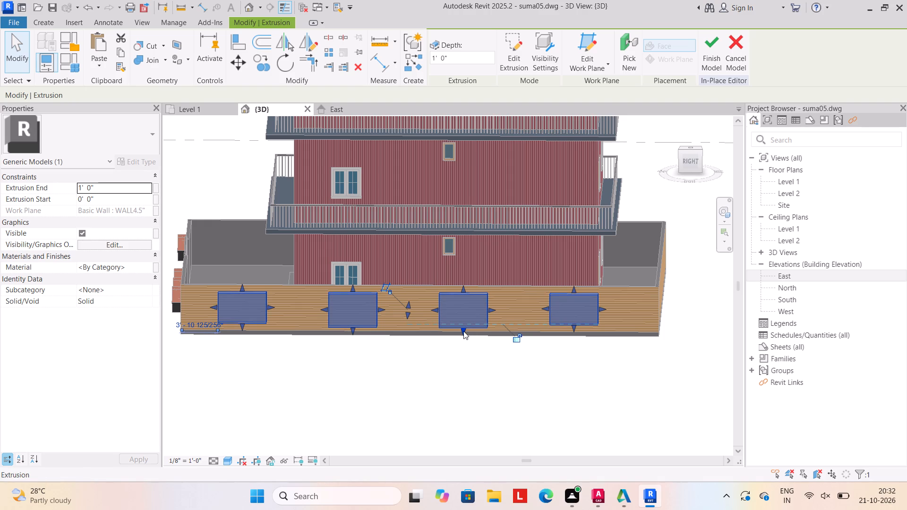
Raise the bottom edges of the third and second extrusions to match the other two, and finish the in-place model.
drag(463, 330, 464, 321)
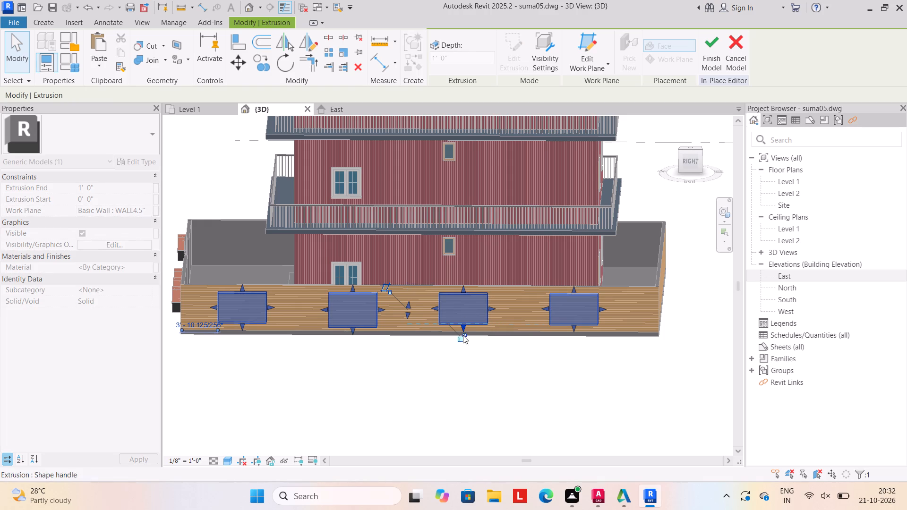
drag(353, 329, 352, 320)
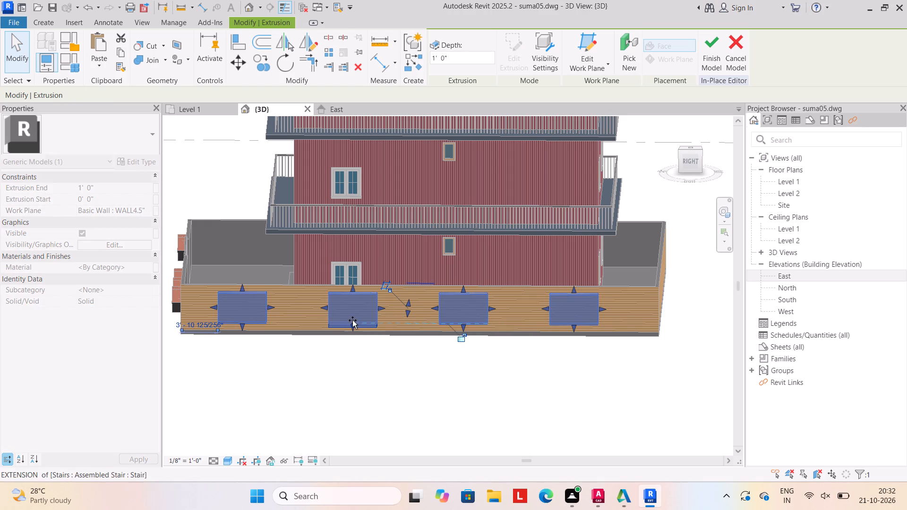
drag(352, 320, 352, 319)
click(342, 370)
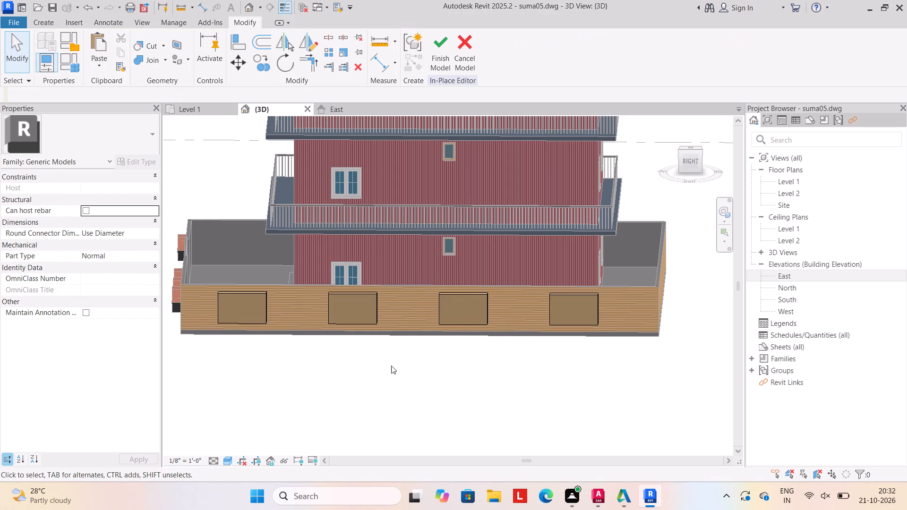
click(439, 60)
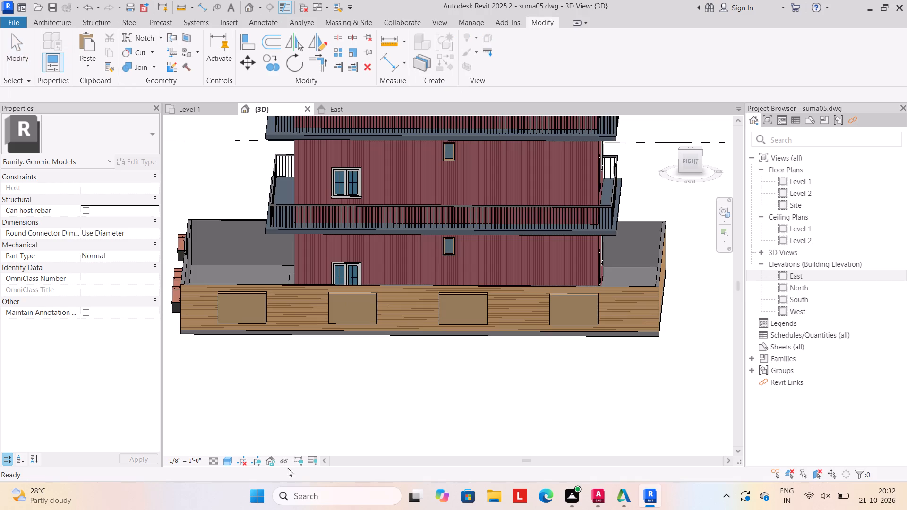
Create a new in-place component in the Generic Models category with the default name for the left side of the building.
scroll(325, 451, down, 5)
shift+middle_drag(306, 411, 598, 442)
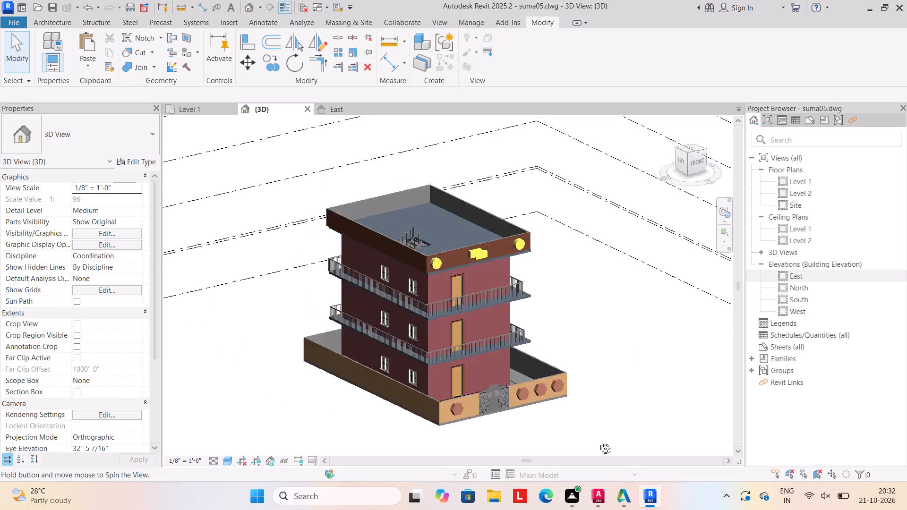
shift+middle_drag(598, 442, 605, 442)
shift+middle_drag(429, 432, 476, 424)
key(shift+Right)
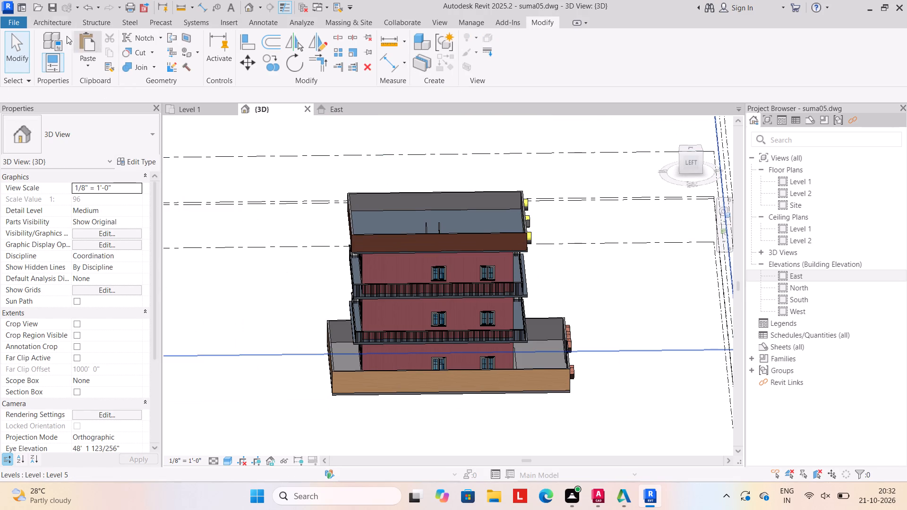
click(40, 18)
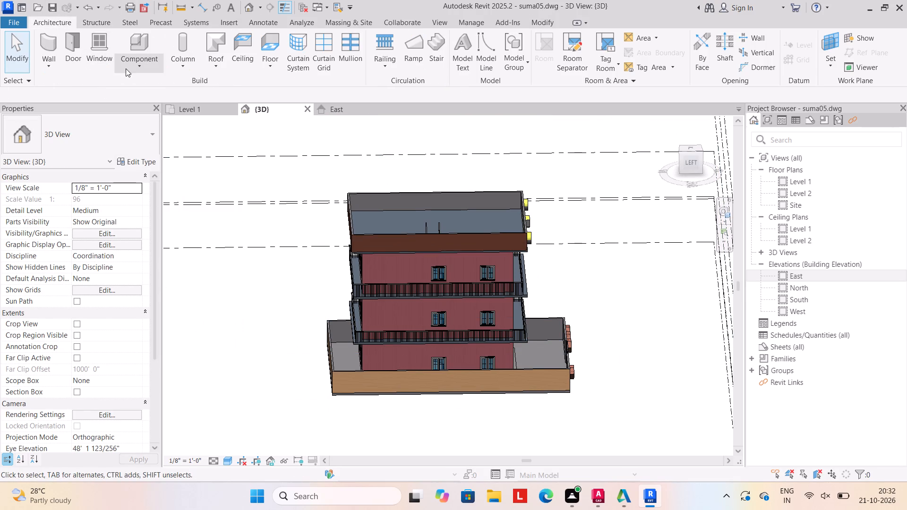
click(128, 69)
click(143, 112)
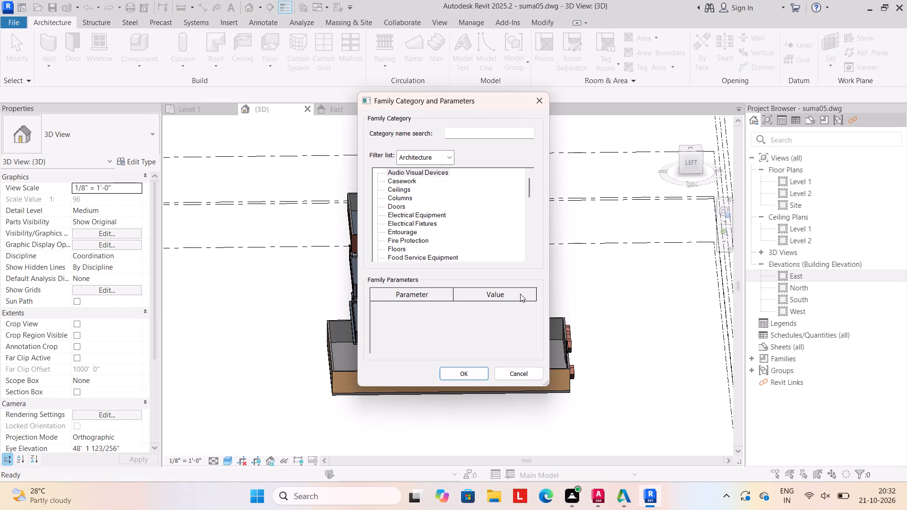
scroll(520, 294, down, 5)
scroll(396, 215, down, 3)
scroll(406, 256, down, 1)
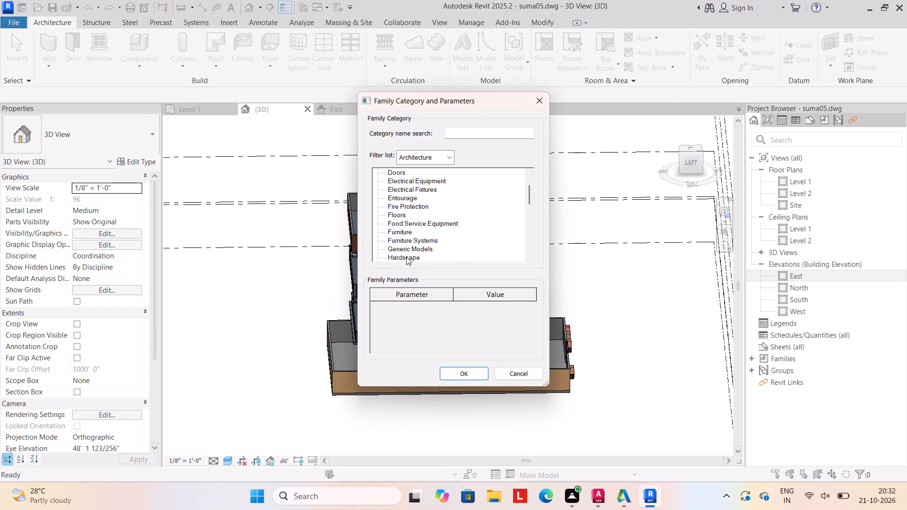
click(404, 246)
click(471, 374)
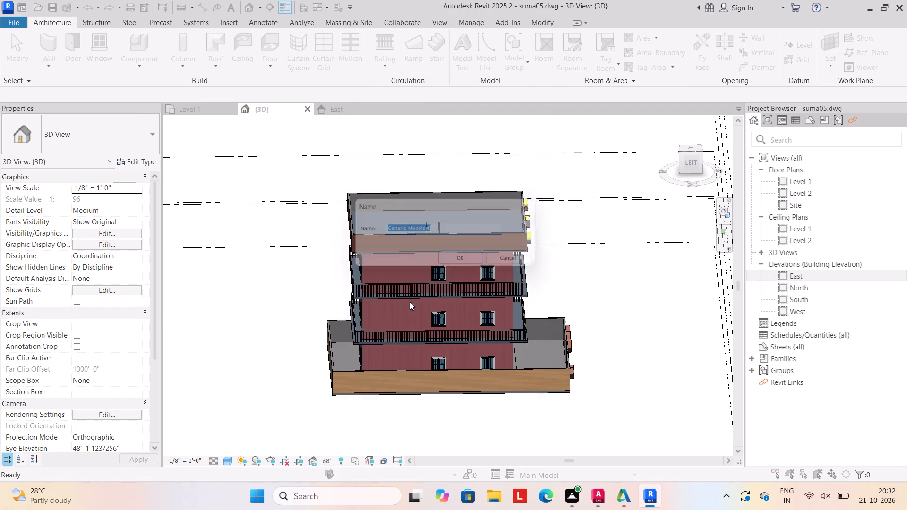
click(465, 264)
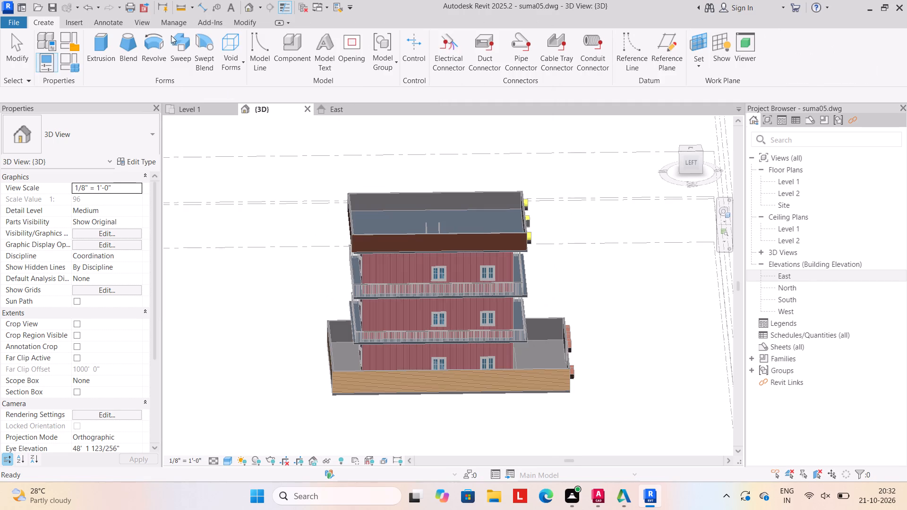
Start an extrusion on the left boundary wall's outer face and sketch a rectangle about 4' 3" by 3' 0" near the wall's left end.
click(103, 42)
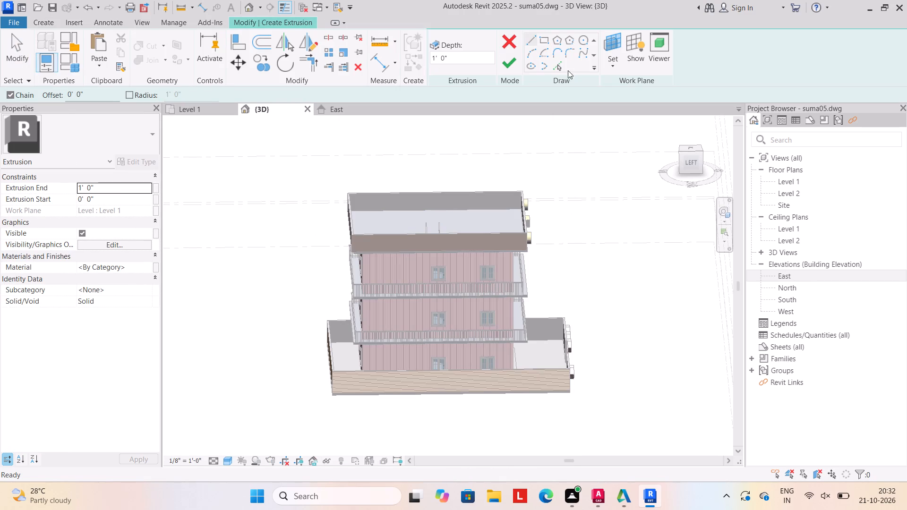
click(610, 68)
click(631, 107)
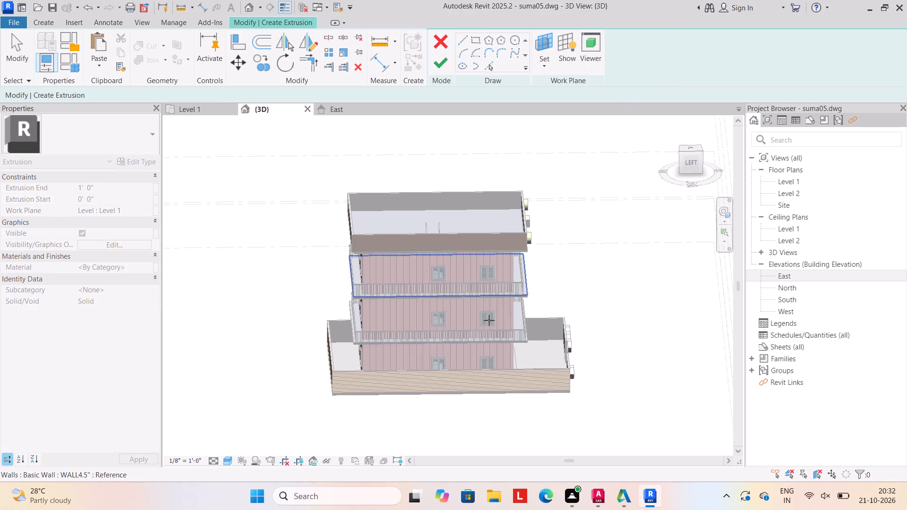
click(479, 372)
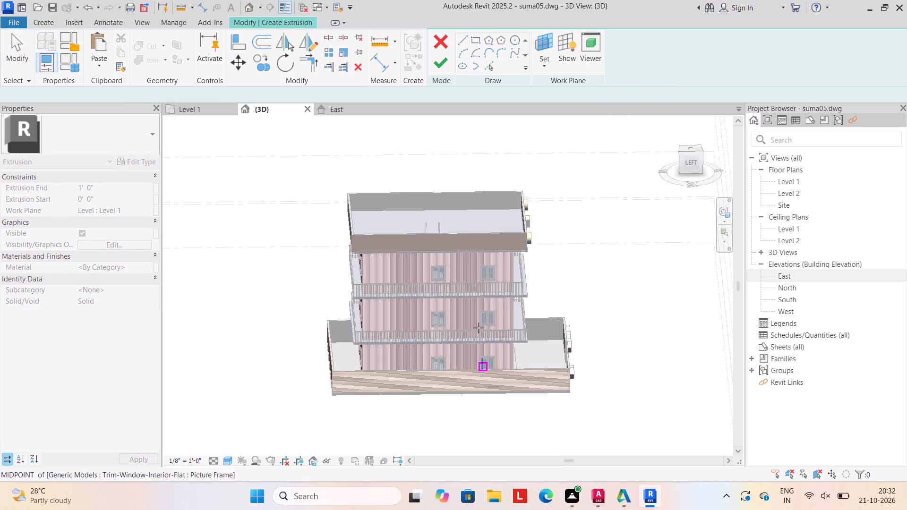
click(544, 34)
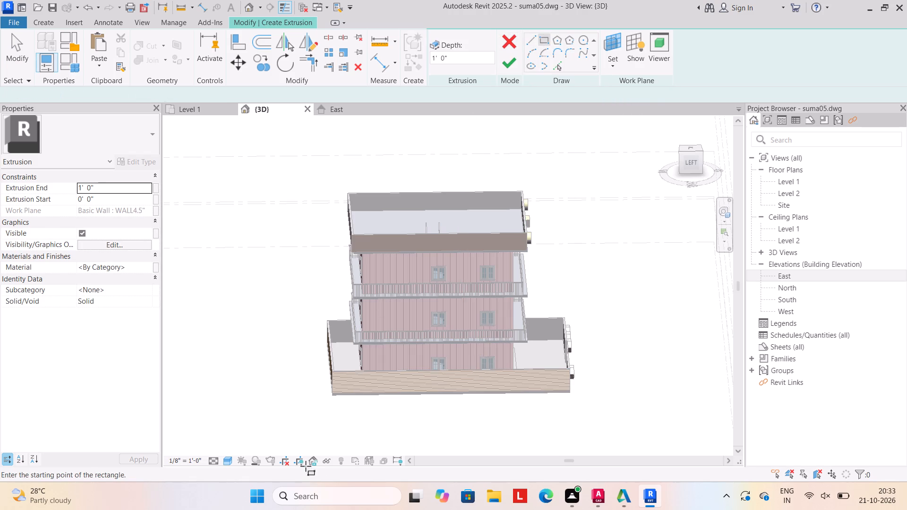
scroll(394, 407, up, 4)
scroll(318, 362, up, 3)
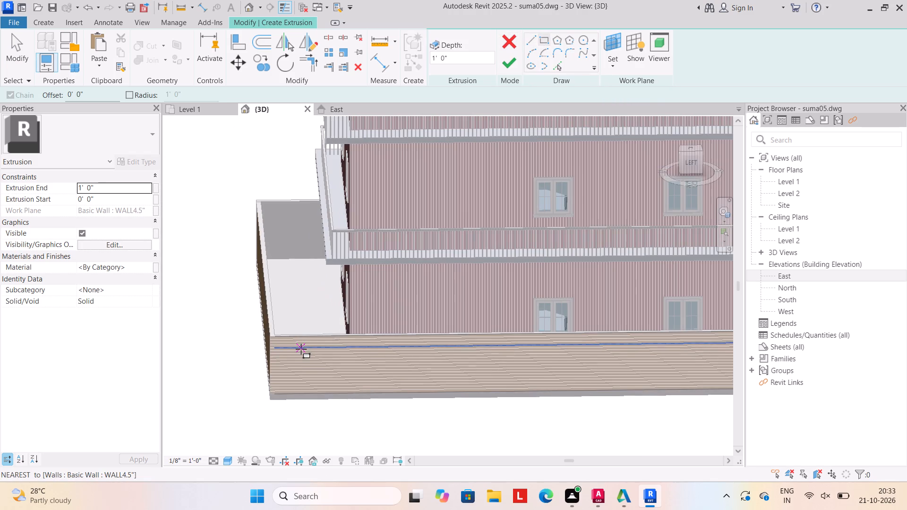
click(300, 348)
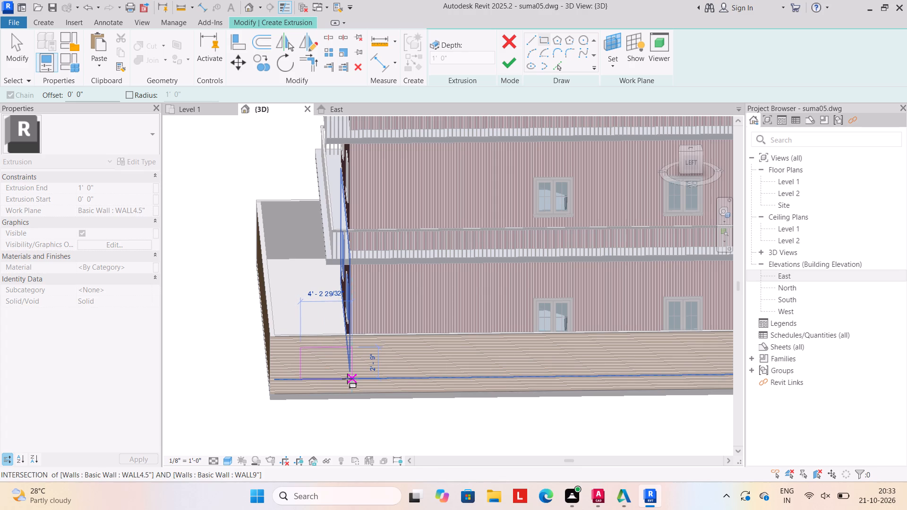
click(356, 382)
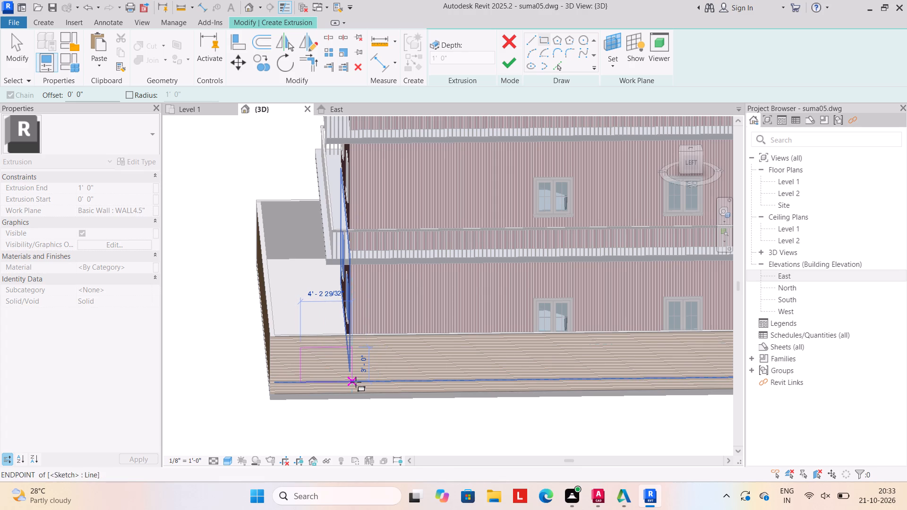
key(Escape)
key(Escape)
key(Escape)
Copy the rectangle three times along the boundary wall at about 12' spacing and finish the extrusion sketch.
drag(288, 342, 382, 390)
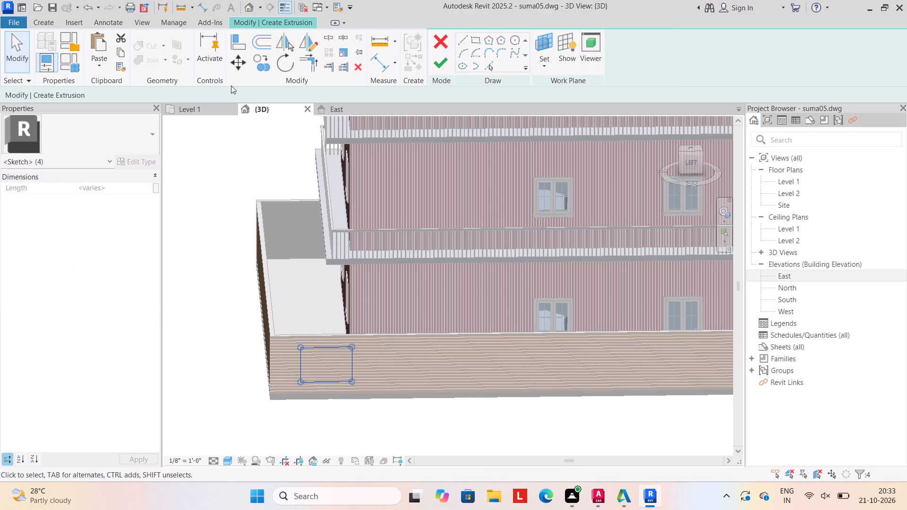
click(259, 59)
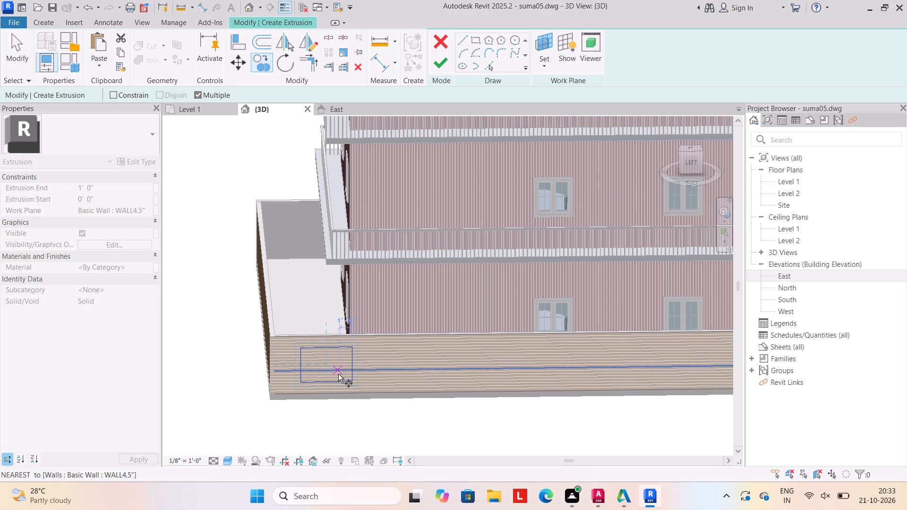
click(326, 381)
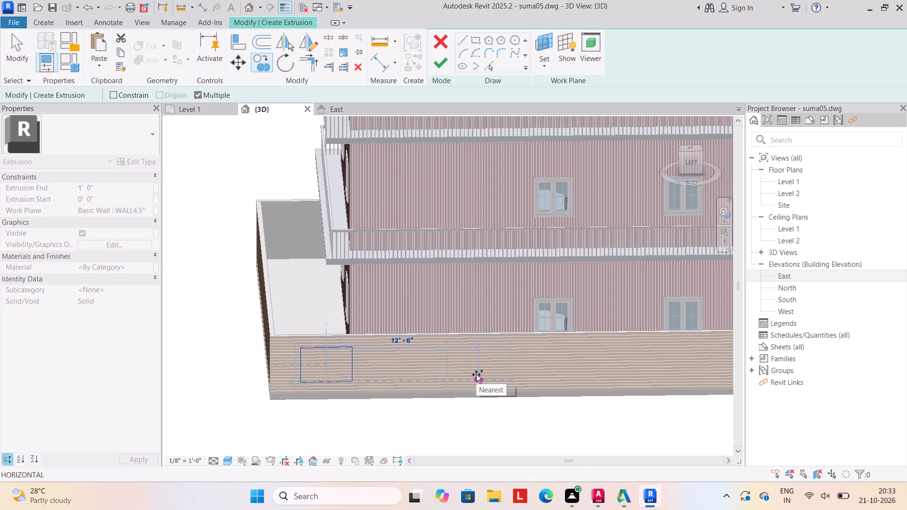
drag(471, 374, 476, 374)
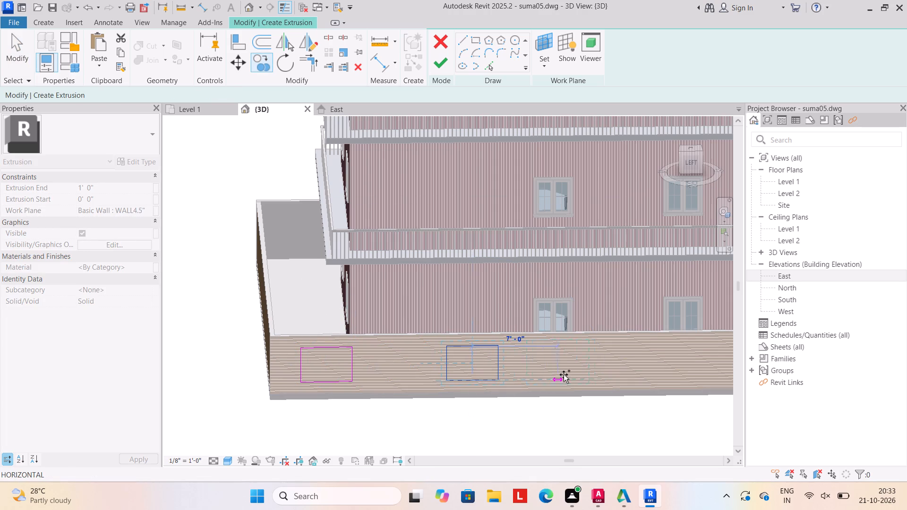
click(621, 375)
scroll(626, 377, down, 2)
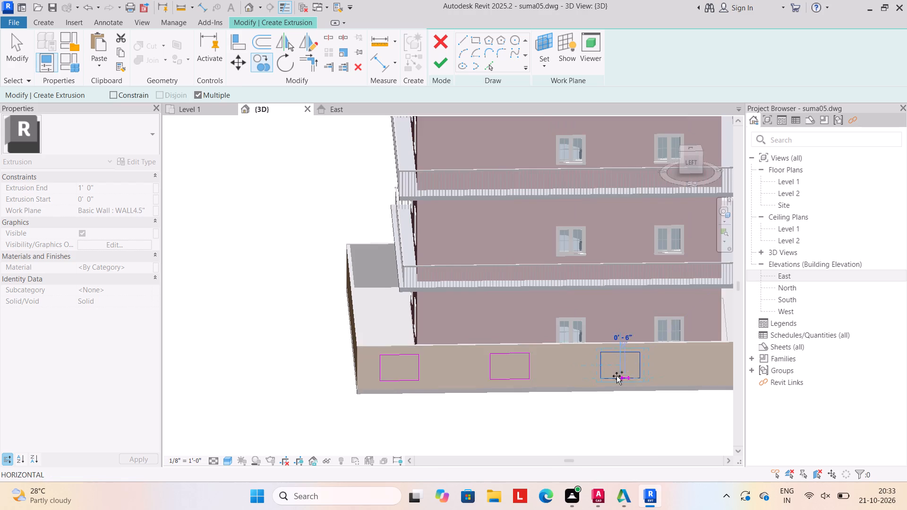
key(Right)
middle_drag(614, 376, 510, 370)
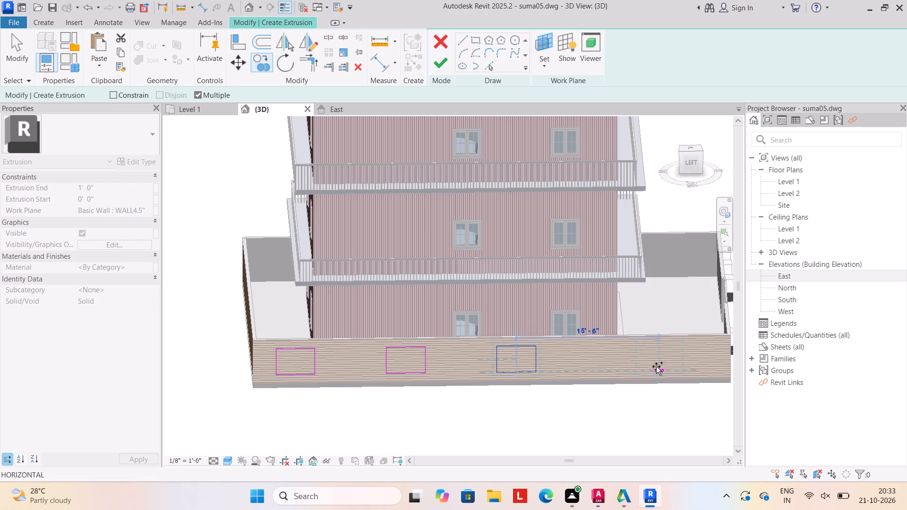
click(626, 367)
key(Right)
key(Escape)
key(Escape)
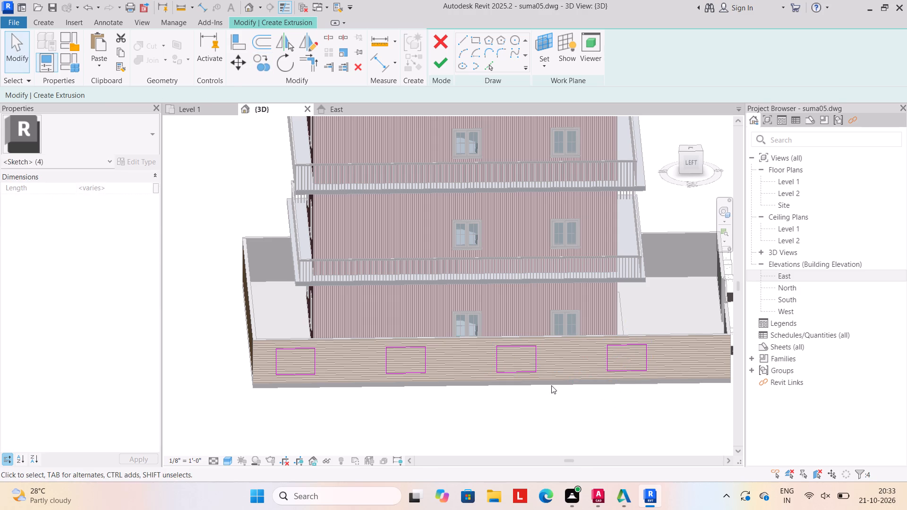
click(438, 66)
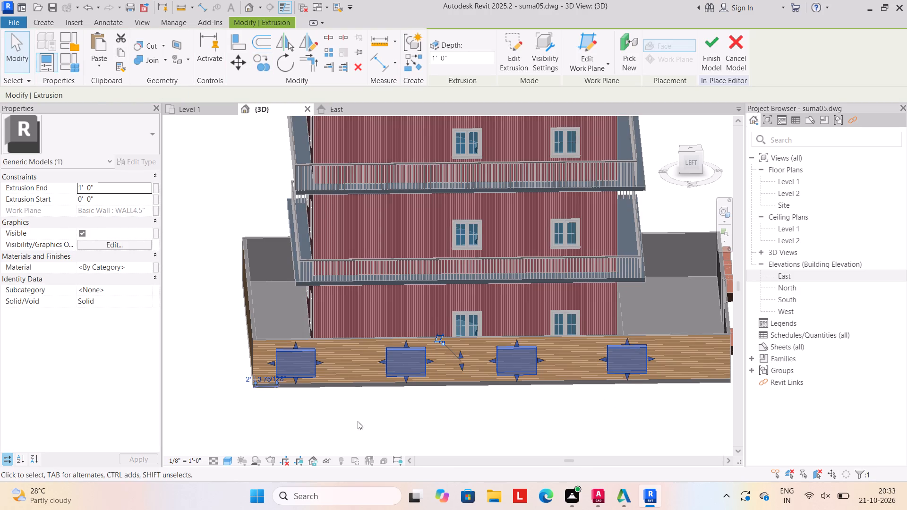
Nudge the four rectangular extrusions about 2' 6" to the right along the wall and finish the in-place model.
key(Right)
key(Right)
key(Right)
key(Right)
key(Right)
key(Right)
key(Right)
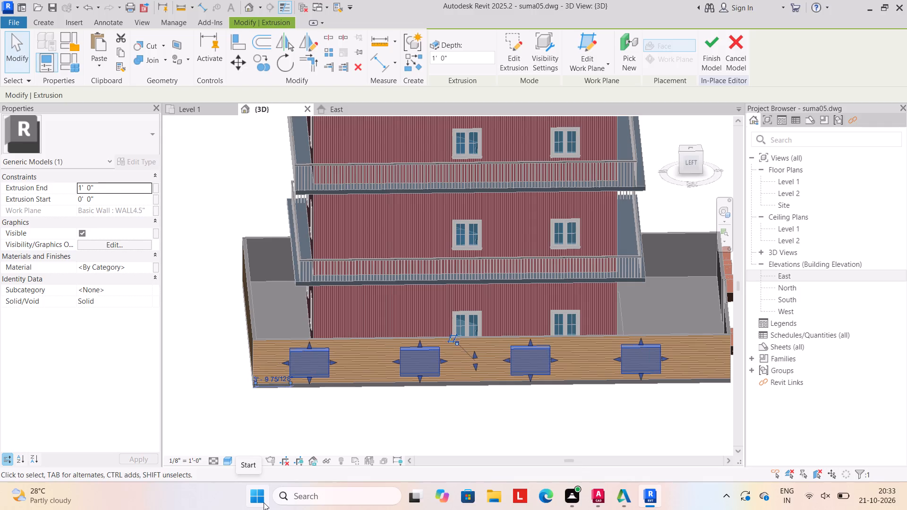
key(Right)
key(Right)
key(Right)
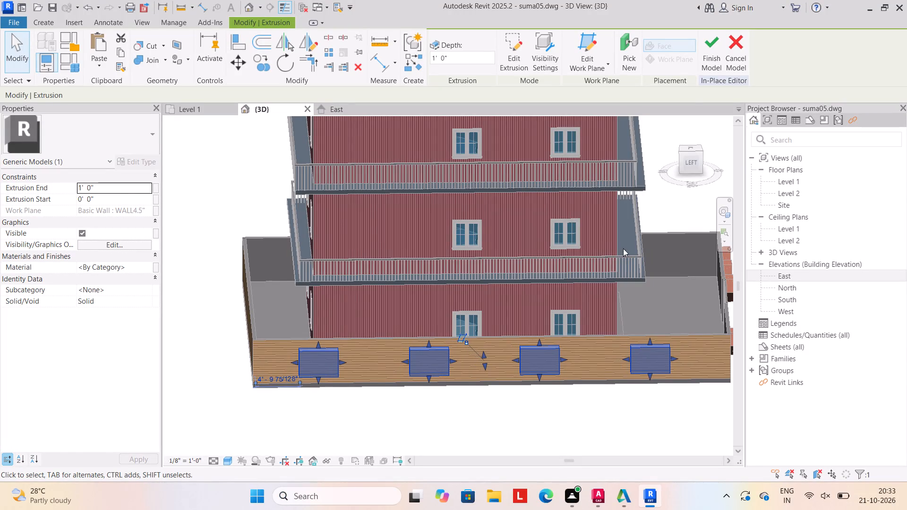
click(710, 45)
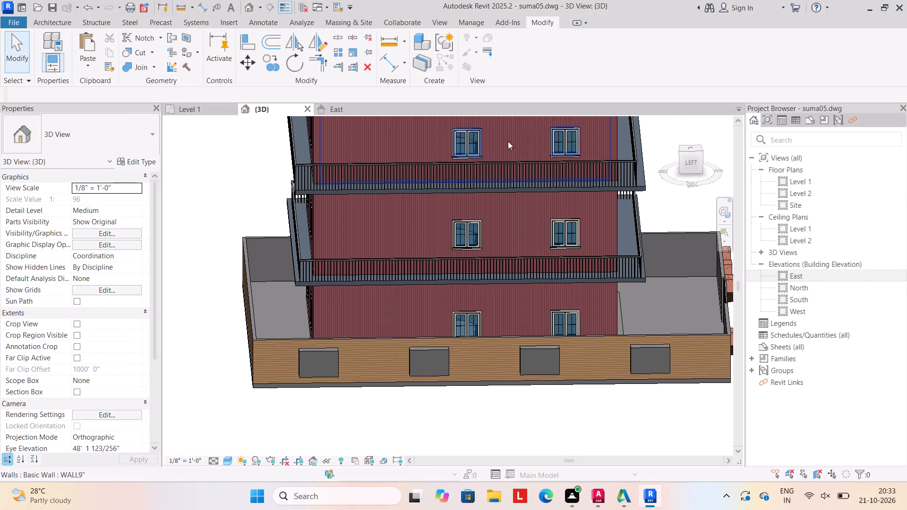
click(207, 320)
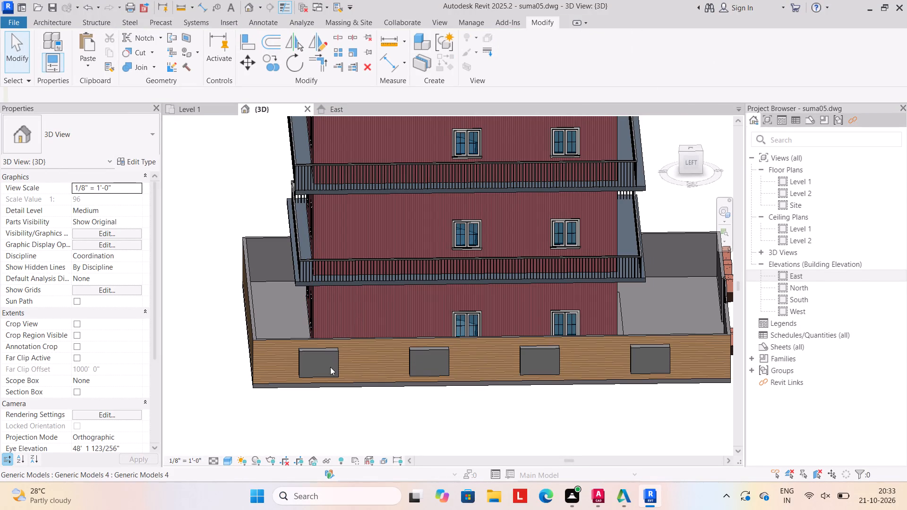
Open the component with the four rectangular extrusions for in-place editing.
click(336, 357)
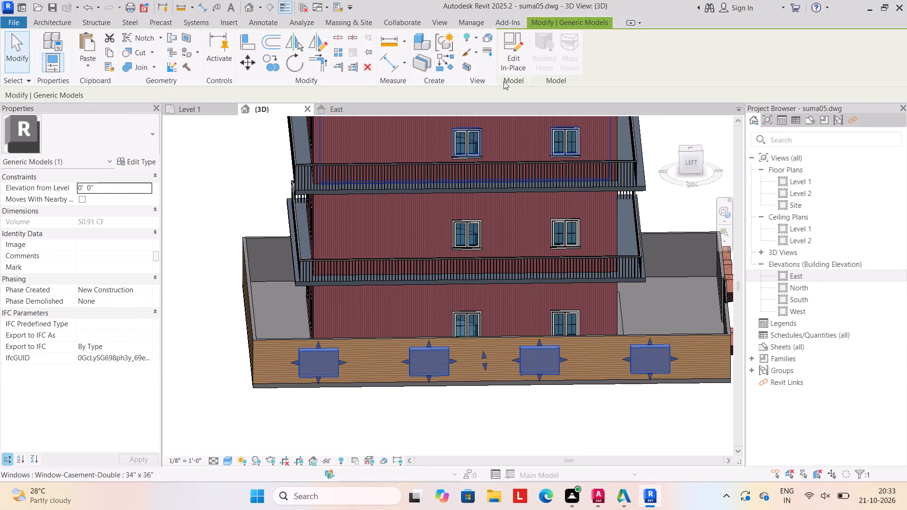
click(507, 64)
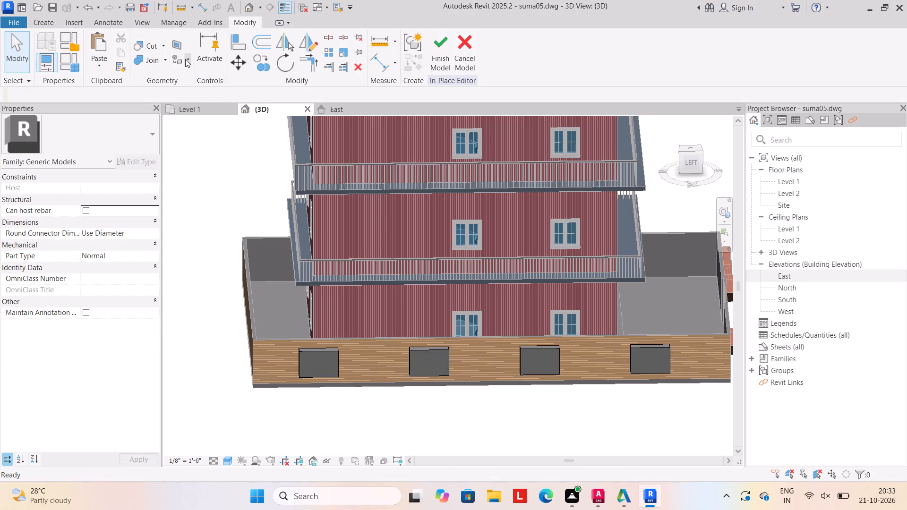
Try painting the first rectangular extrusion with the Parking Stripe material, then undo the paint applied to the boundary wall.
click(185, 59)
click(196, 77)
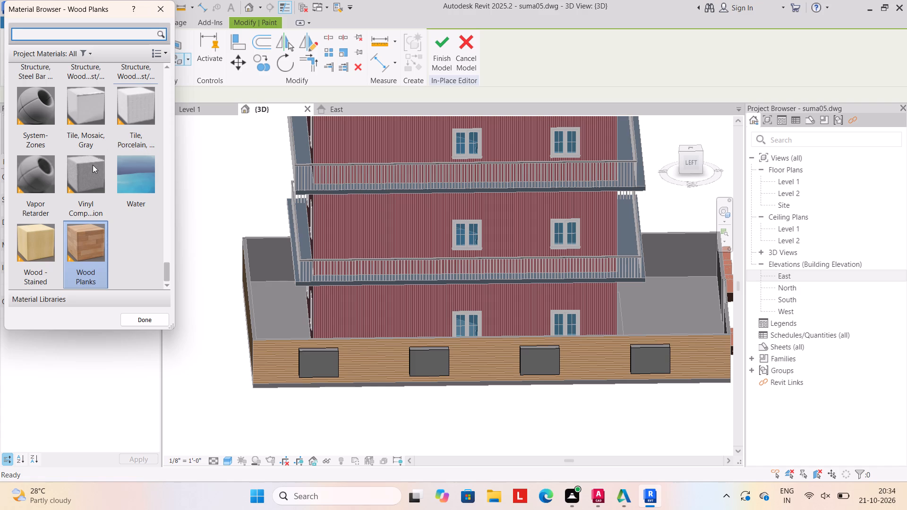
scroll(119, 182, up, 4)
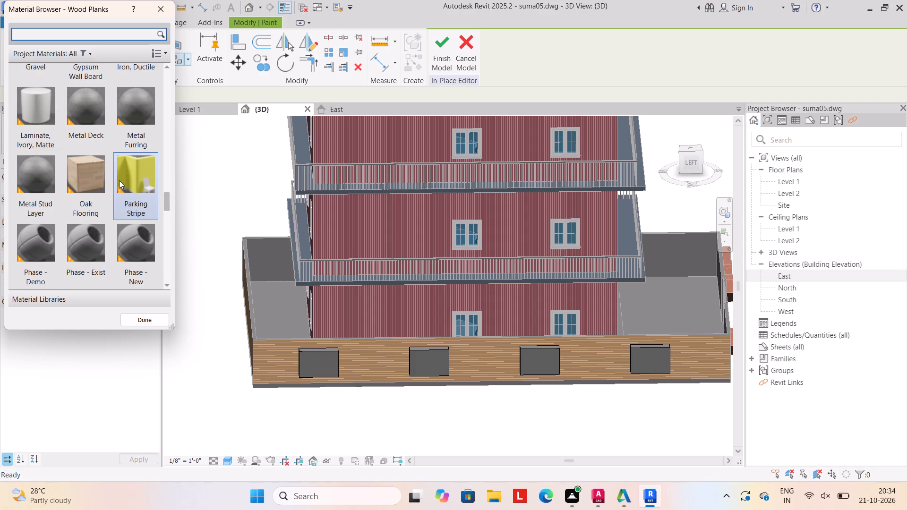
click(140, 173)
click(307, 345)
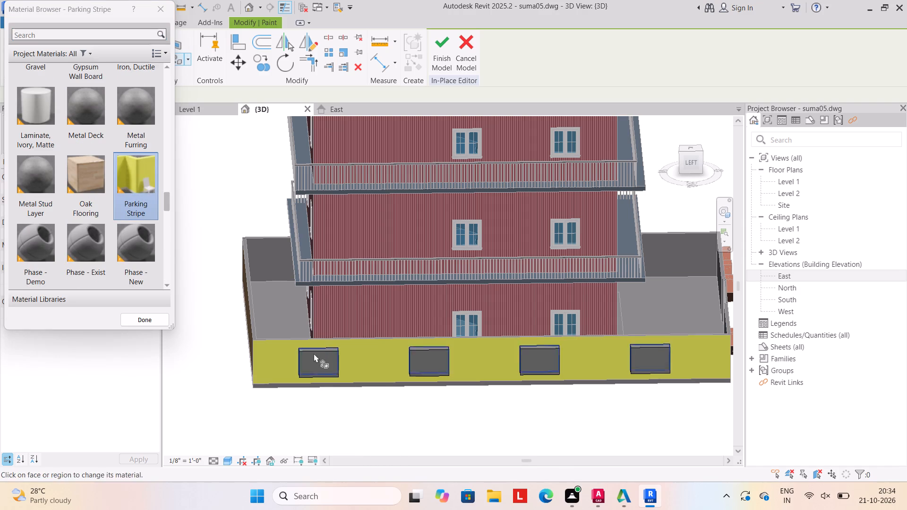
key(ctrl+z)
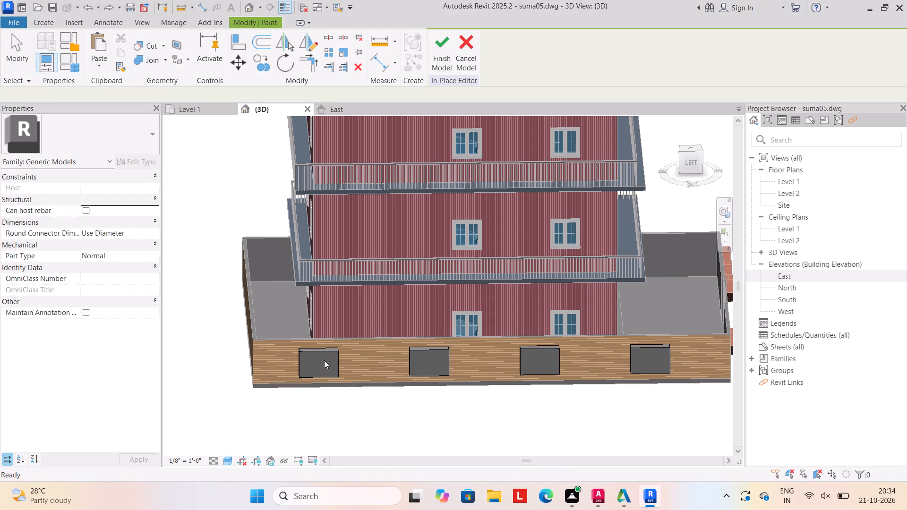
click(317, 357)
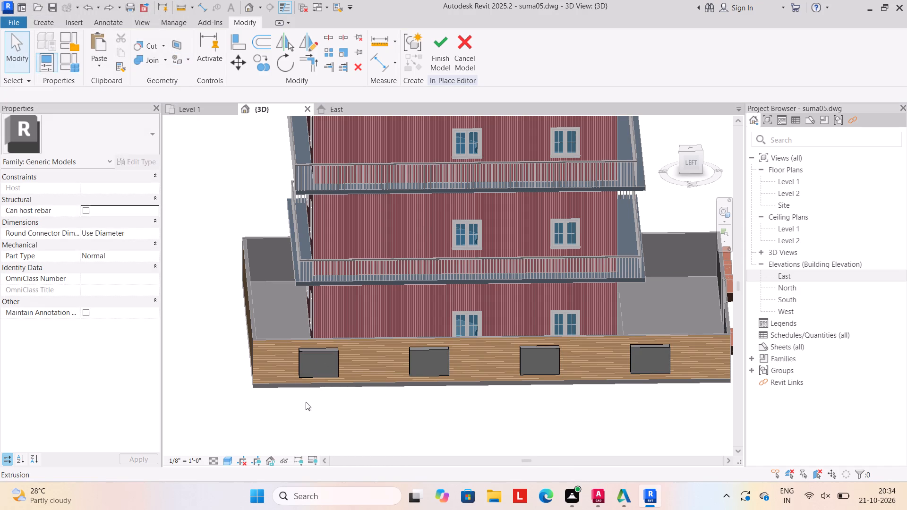
Paint the front faces of the four rectangular extrusions with the Parking Stripe material.
click(337, 354)
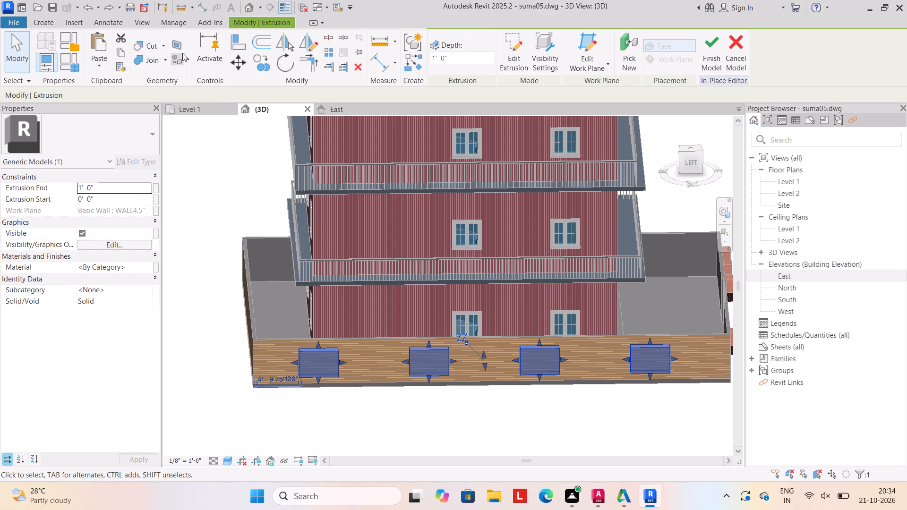
click(186, 57)
click(190, 75)
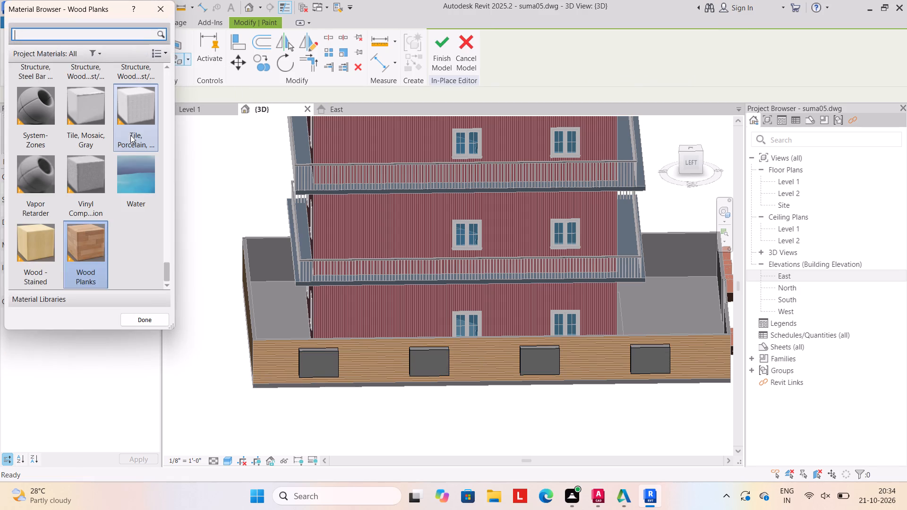
scroll(119, 154, down, 6)
scroll(120, 155, up, 5)
scroll(127, 170, down, 1)
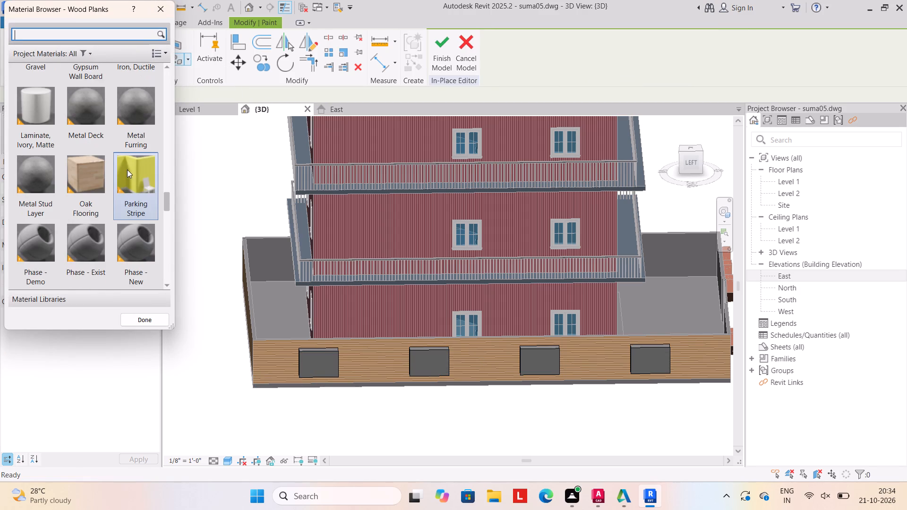
click(127, 170)
click(323, 360)
Paint the top faces of the four rectangular boundary-wall extrusions with the Parking Stripe material.
shift+middle_drag(359, 422, 346, 449)
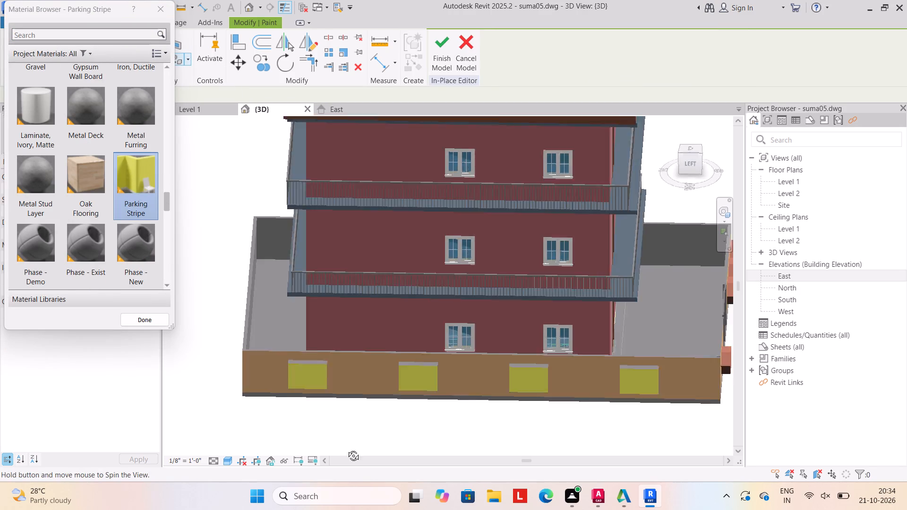
shift+middle_drag(346, 449, 342, 454)
scroll(288, 366, up, 9)
click(305, 370)
scroll(319, 383, down, 6)
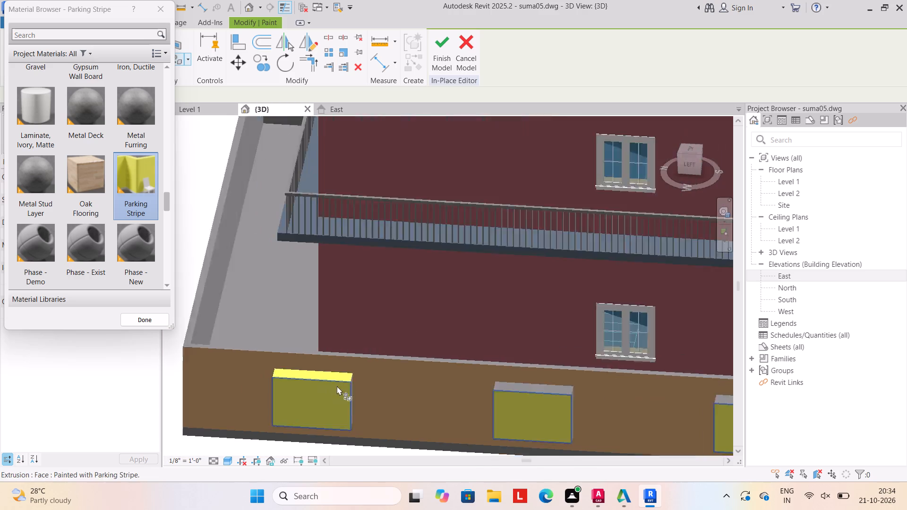
scroll(522, 388, up, 9)
click(435, 393)
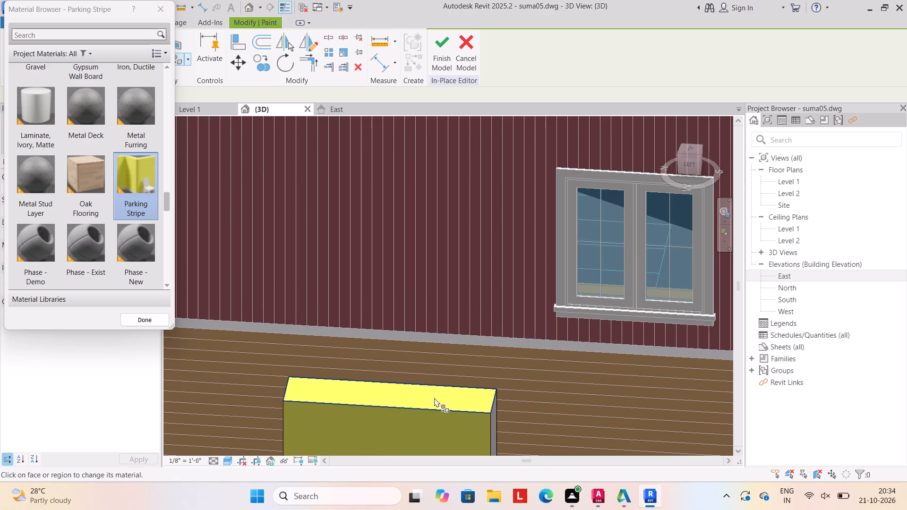
scroll(439, 395, down, 7)
middle_drag(630, 423, 520, 392)
scroll(540, 382, up, 9)
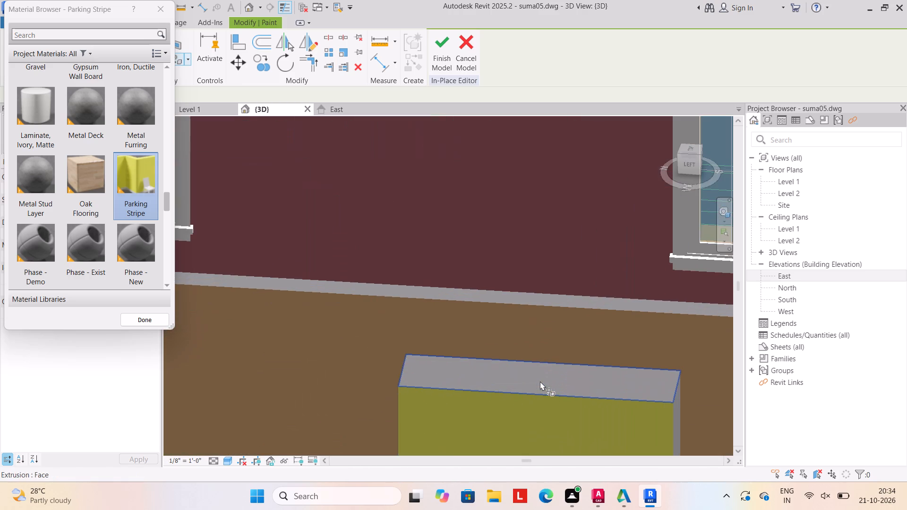
click(540, 381)
scroll(546, 381, down, 5)
middle_drag(531, 371, 387, 328)
scroll(683, 346, down, 2)
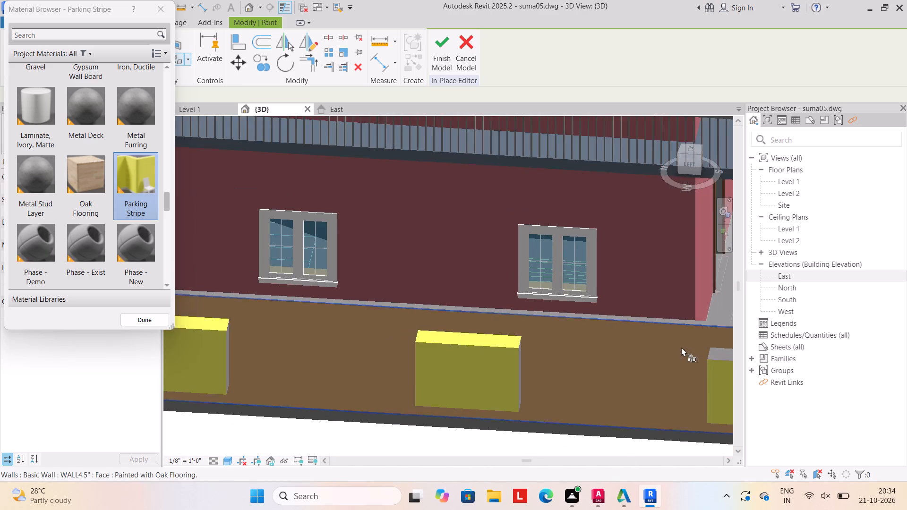
middle_drag(594, 307, 549, 302)
scroll(700, 364, up, 5)
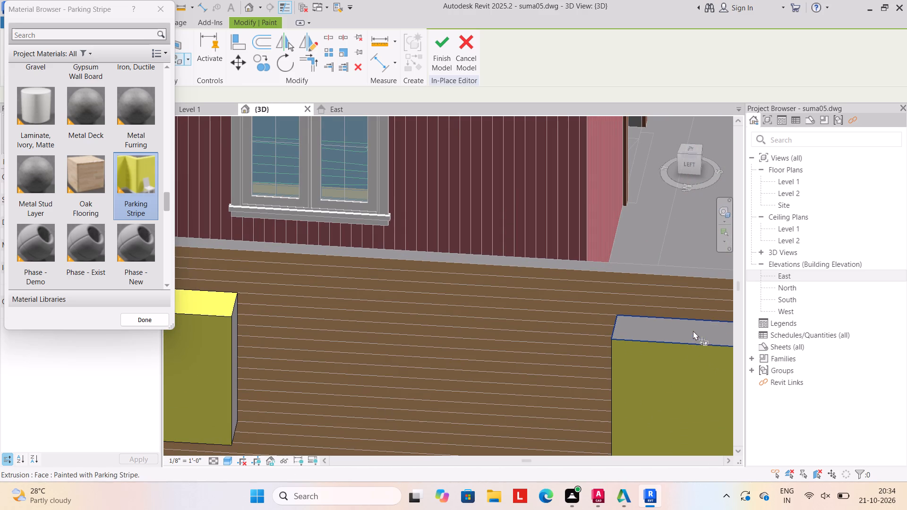
click(693, 331)
Paint the front-facing end faces of the four rectangular boundary-wall extrusions with the Parking Stripe material.
scroll(642, 357, down, 10)
middle_drag(594, 351, 593, 291)
shift+middle_drag(694, 426, 592, 408)
scroll(343, 342, up, 4)
click(349, 340)
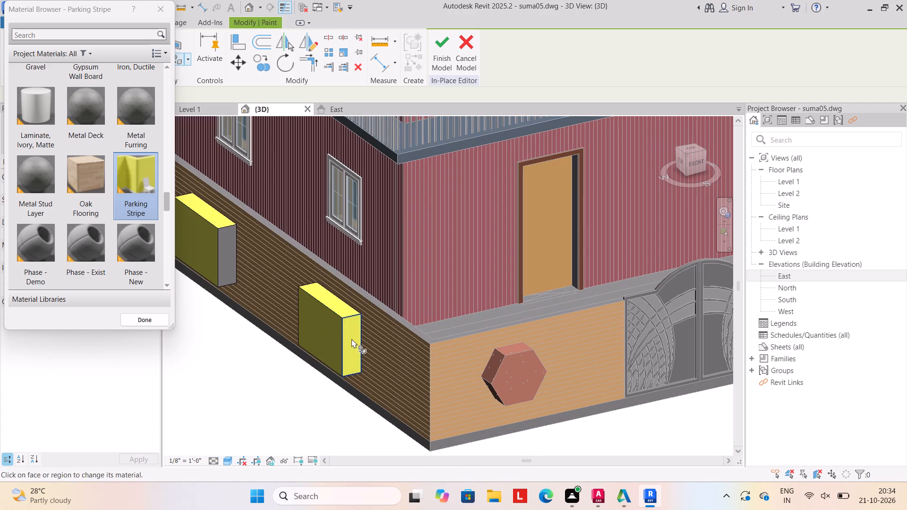
click(226, 266)
scroll(233, 293, down, 2)
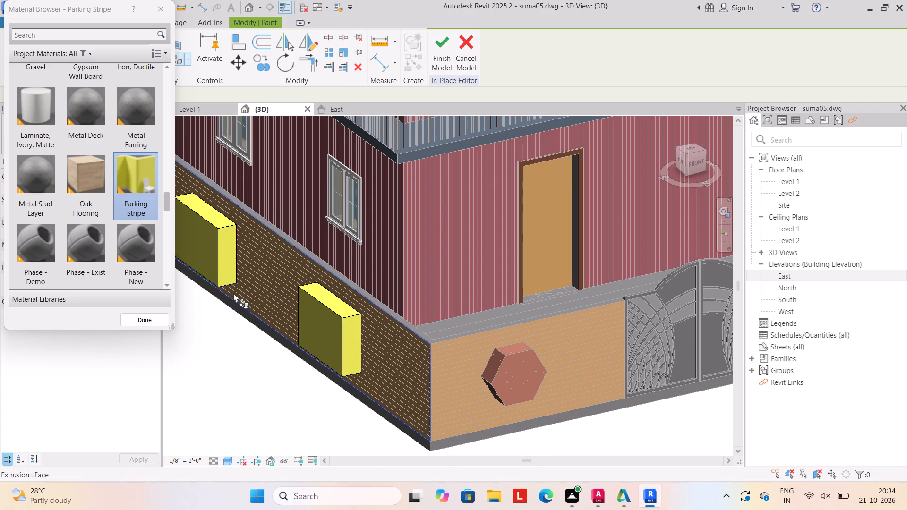
scroll(233, 293, down, 3)
middle_drag(233, 293, 458, 354)
scroll(390, 282, up, 5)
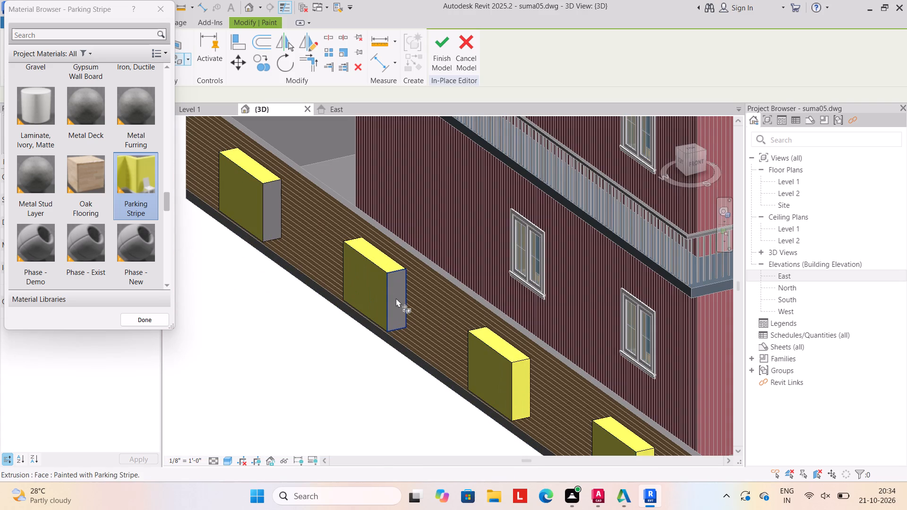
click(396, 298)
click(272, 212)
Paint the rear-facing end faces of the four rectangular extrusions with Parking Stripe and finish the in-place model.
scroll(275, 246, down, 8)
shift+middle_drag(274, 281, 533, 348)
scroll(513, 332, up, 10)
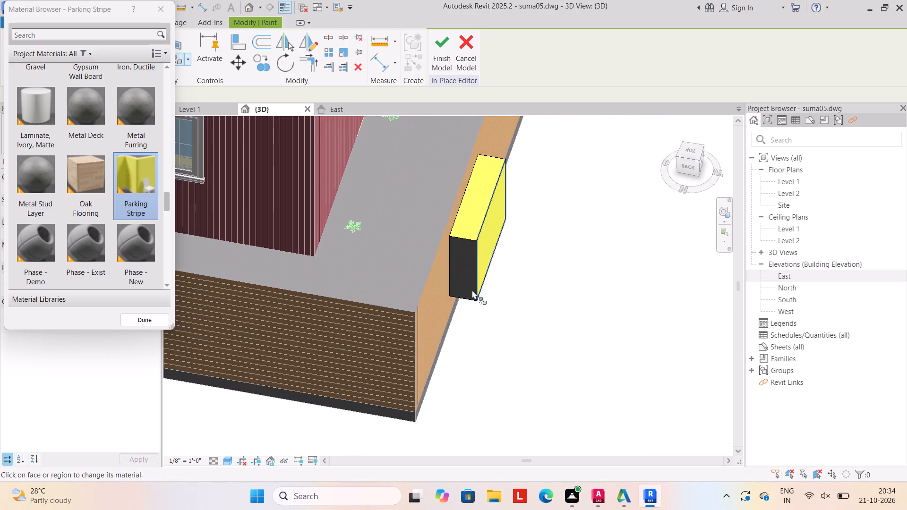
click(466, 285)
scroll(533, 280, up, 1)
scroll(533, 270, down, 6)
middle_drag(552, 225, 505, 313)
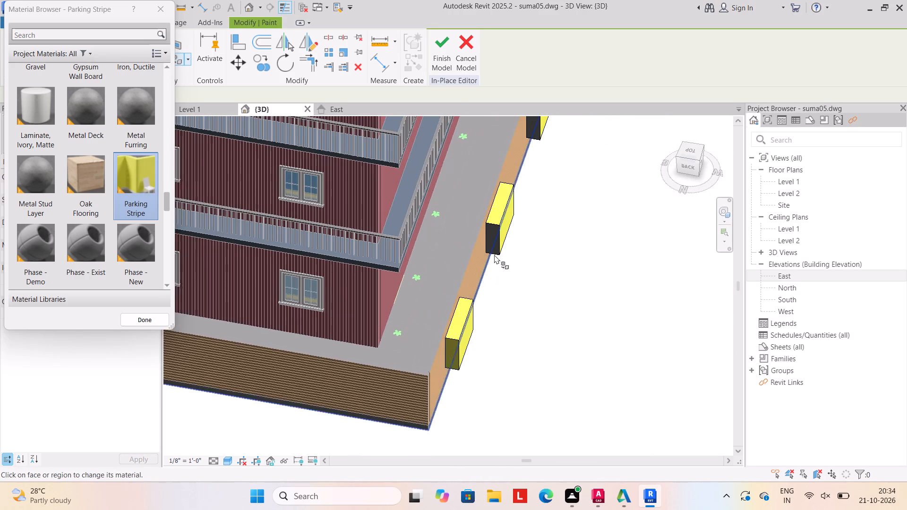
scroll(494, 254, up, 4)
click(496, 238)
scroll(531, 261, down, 10)
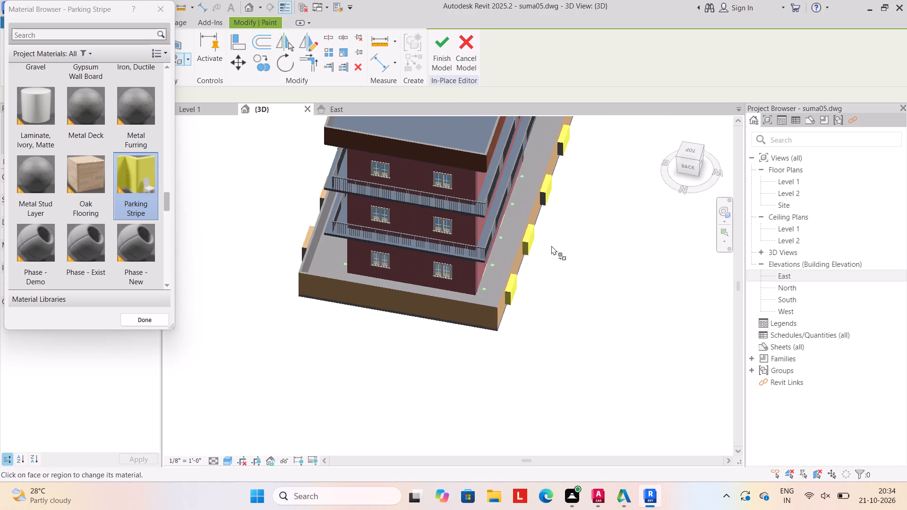
middle_drag(552, 246, 546, 256)
scroll(538, 207, up, 9)
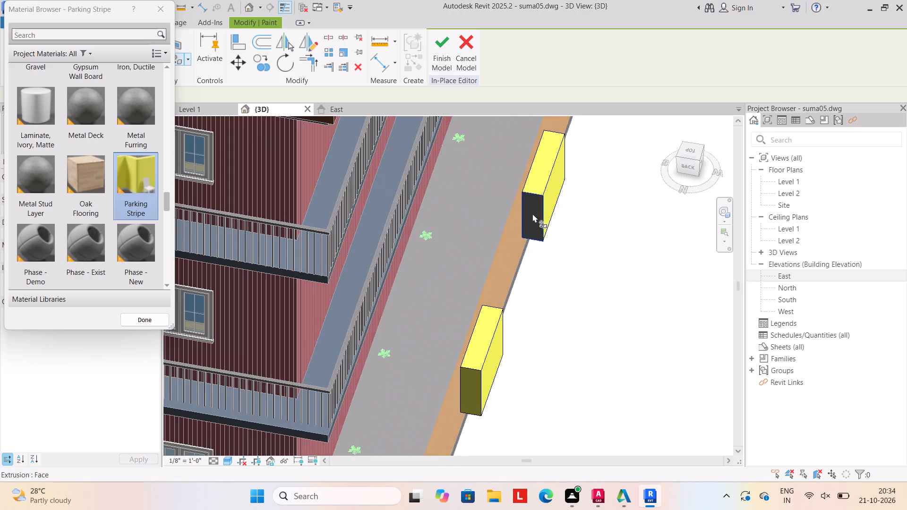
click(532, 213)
scroll(564, 210, down, 9)
middle_drag(571, 207, 502, 262)
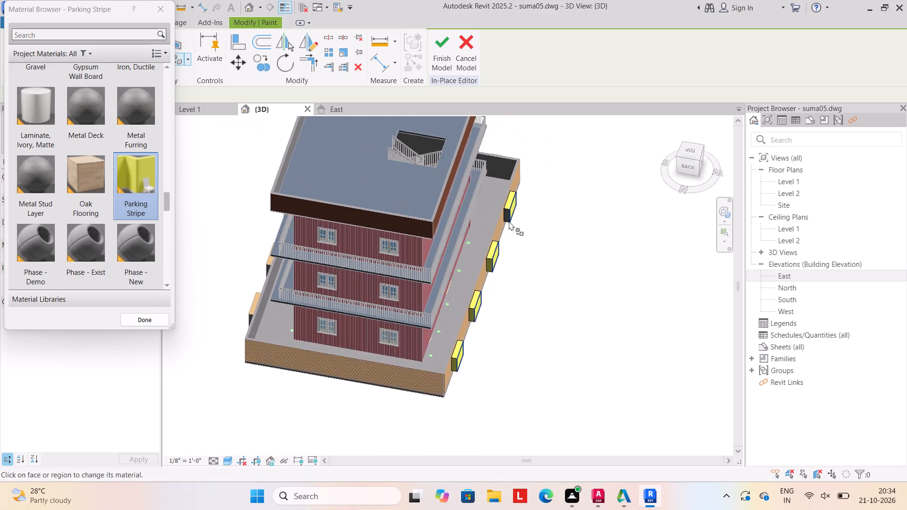
scroll(506, 221, up, 10)
click(520, 205)
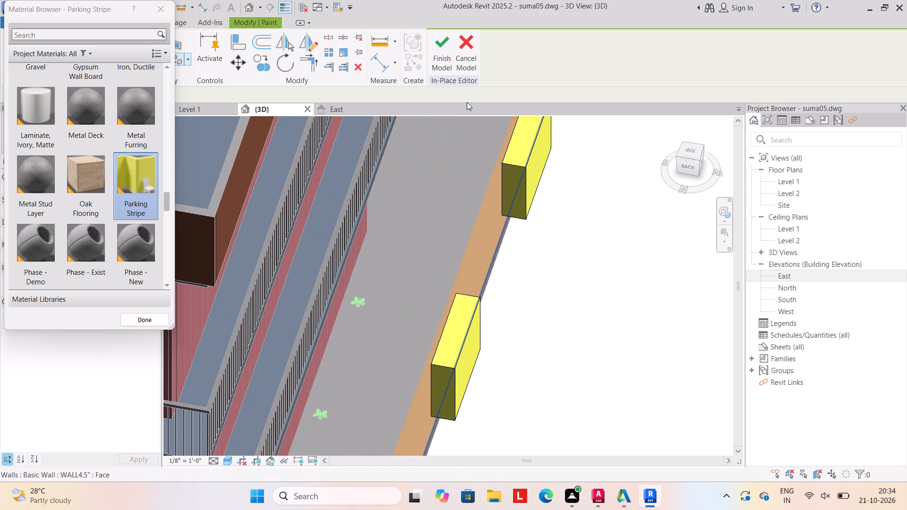
click(444, 56)
Examine the painted boundary-wall extrusions and the whole building from its left and front sides in the 3D view.
scroll(556, 303, down, 2)
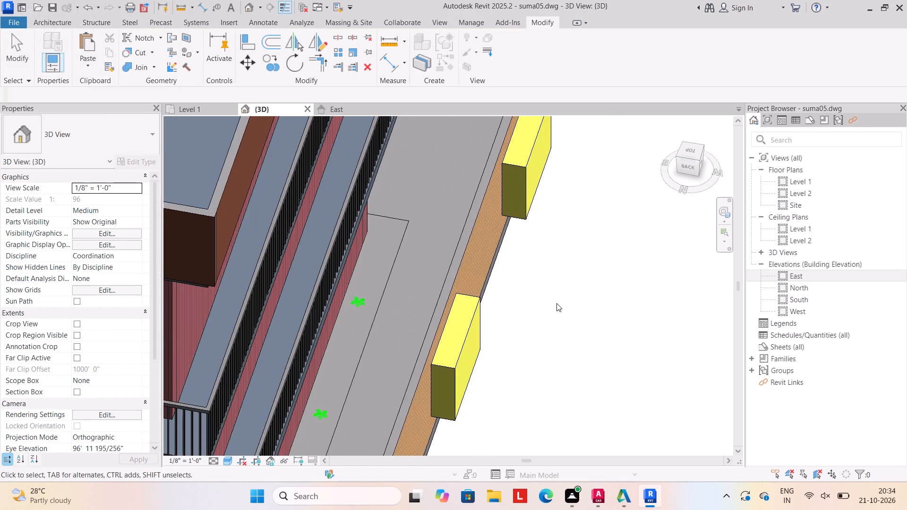
scroll(556, 303, down, 13)
shift+middle_drag(614, 363, 453, 341)
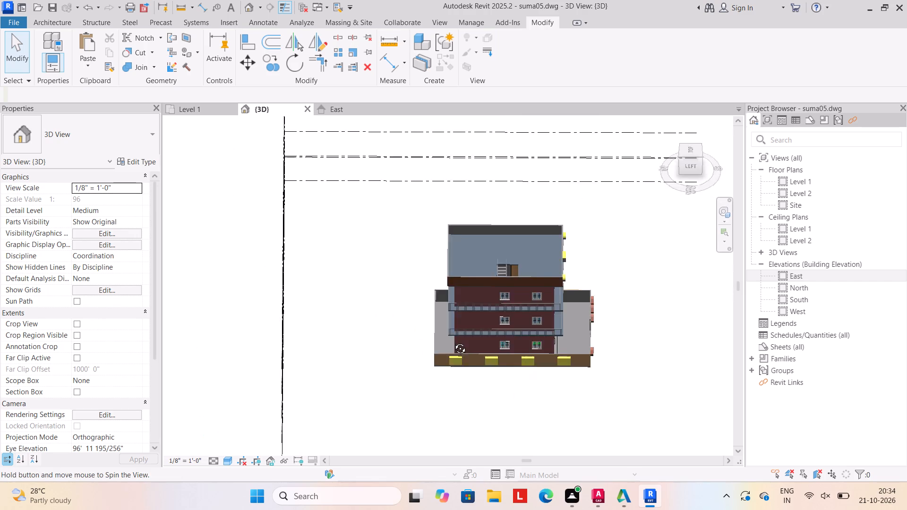
shift+middle_drag(453, 341, 365, 304)
shift+middle_drag(633, 398, 538, 402)
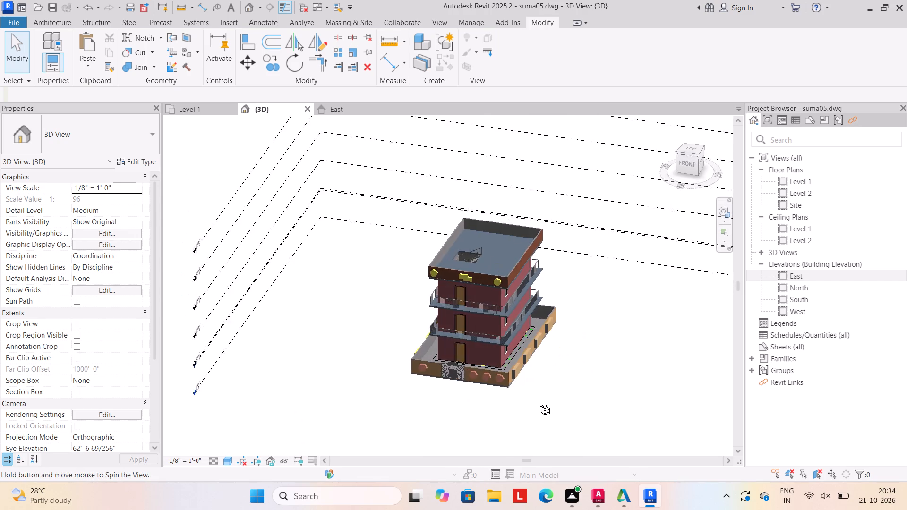
shift+middle_drag(538, 402, 568, 413)
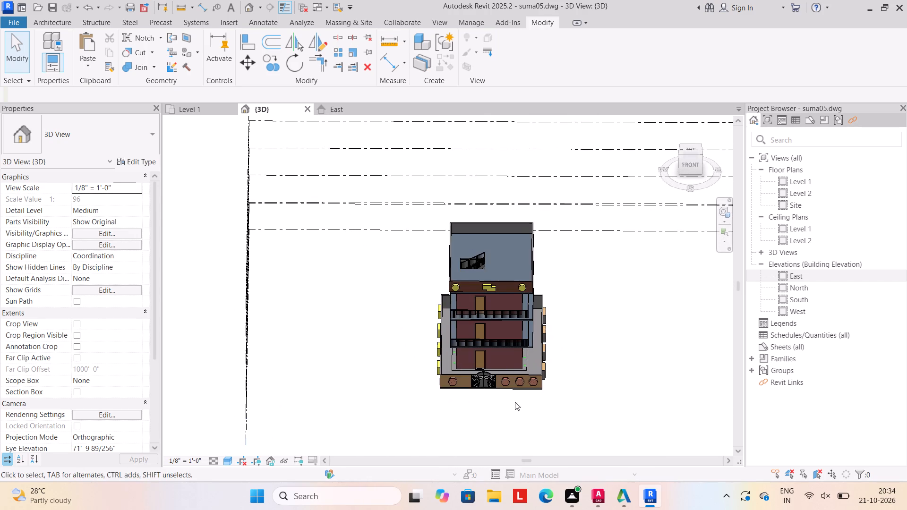
scroll(515, 402, up, 3)
shift+middle_drag(516, 402, 517, 407)
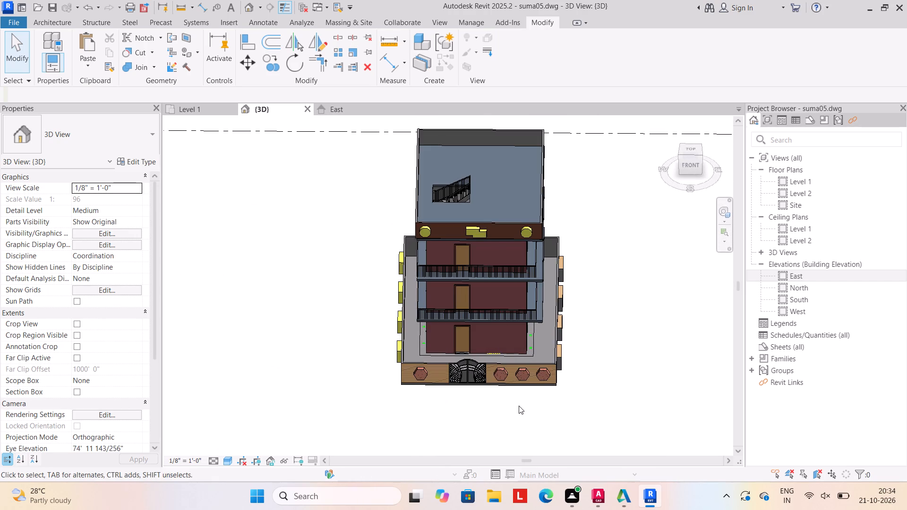
shift+middle_drag(519, 406, 520, 396)
shift+scroll(520, 396, up, 1)
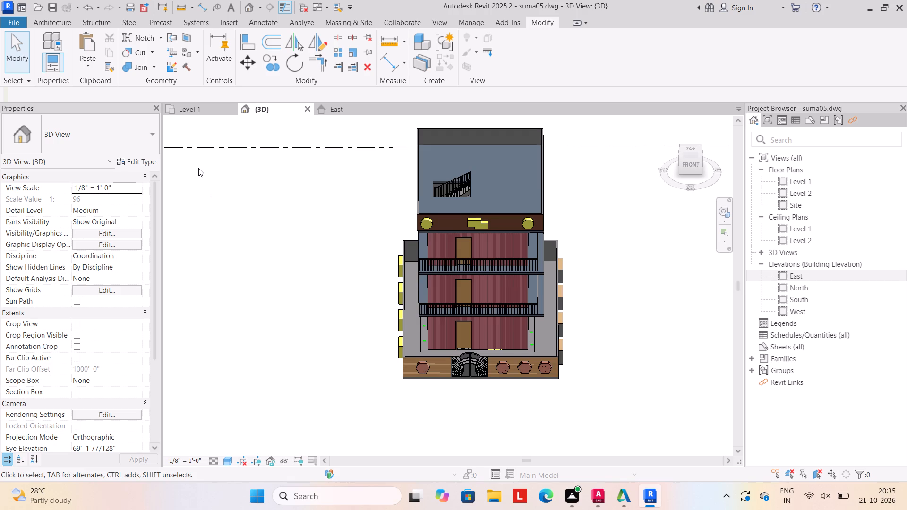
On the Level 1 plan, create a Grassland - 16" toposolid from a rectangular boundary about 57' by 89' around the compound.
click(195, 109)
scroll(281, 238, down, 5)
scroll(326, 251, down, 5)
middle_drag(330, 257, 332, 256)
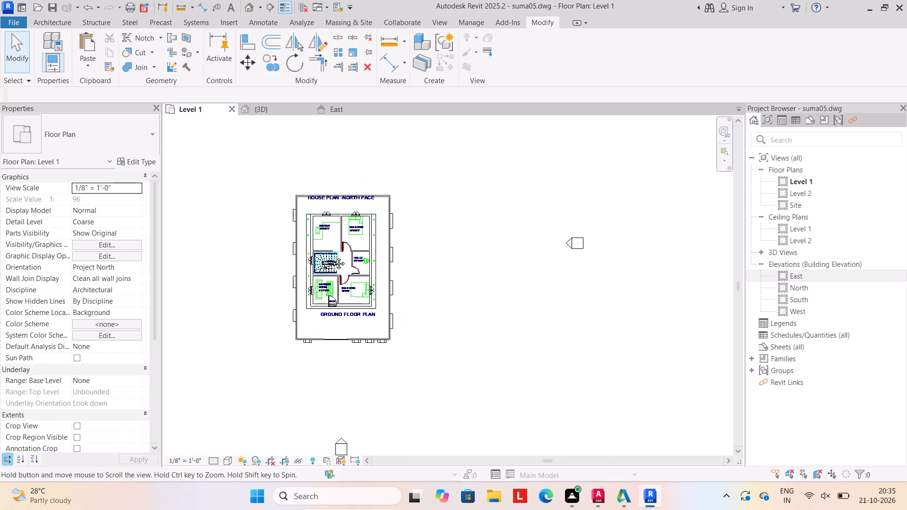
middle_drag(332, 256, 381, 241)
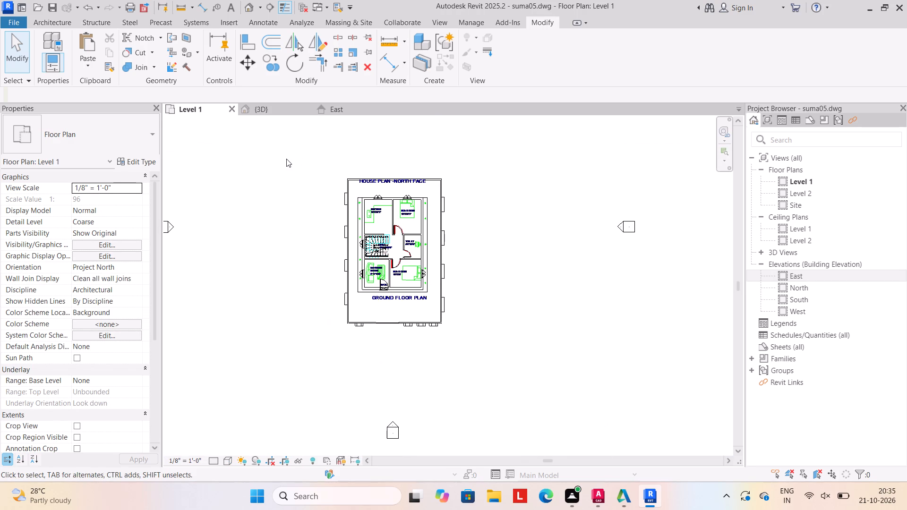
click(343, 21)
click(331, 70)
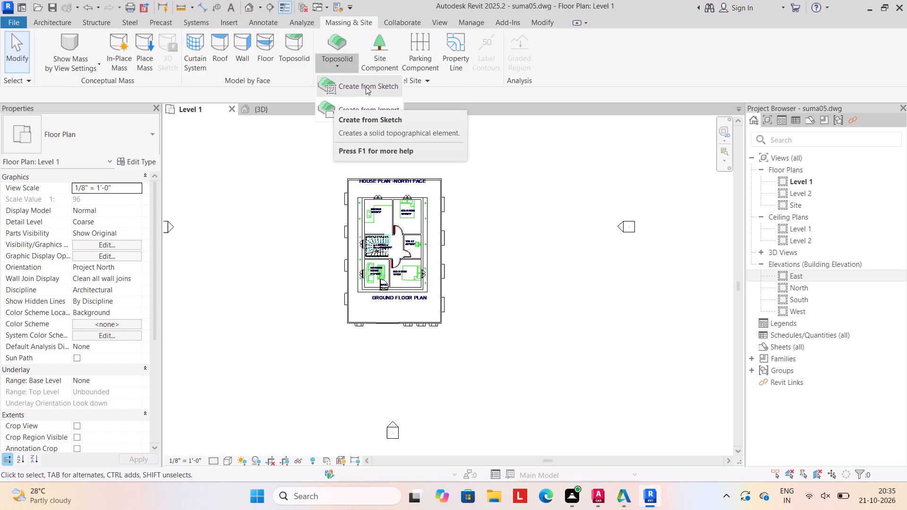
click(366, 87)
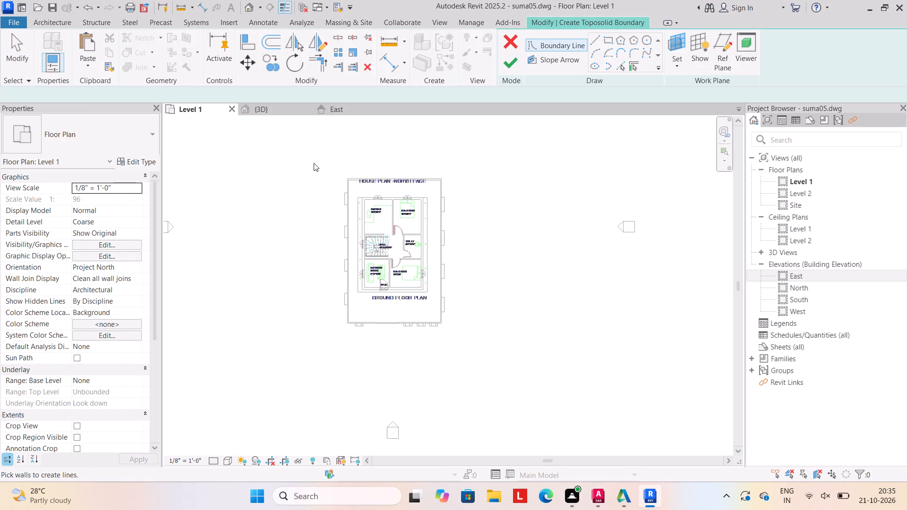
click(607, 40)
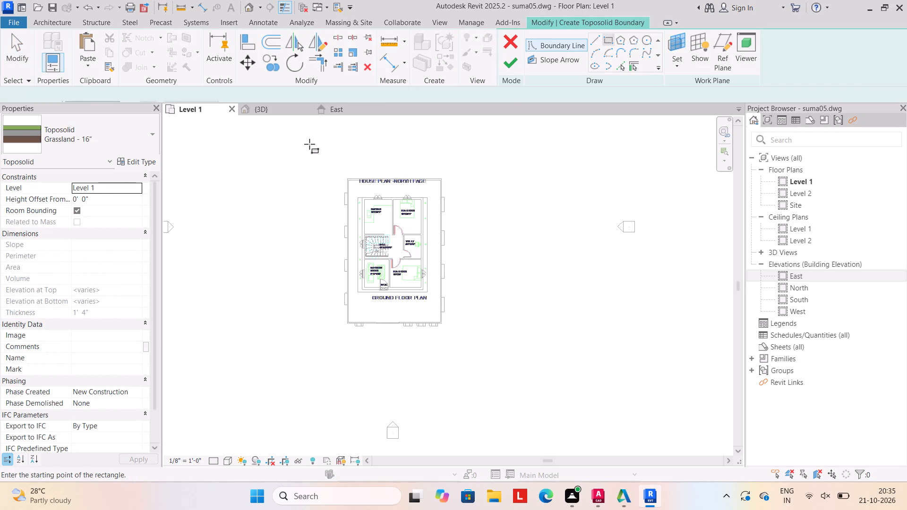
click(321, 134)
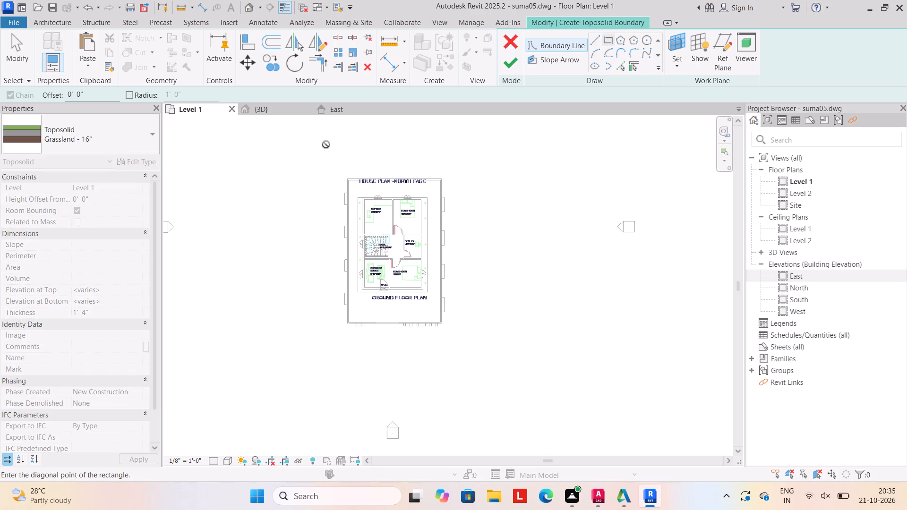
click(479, 382)
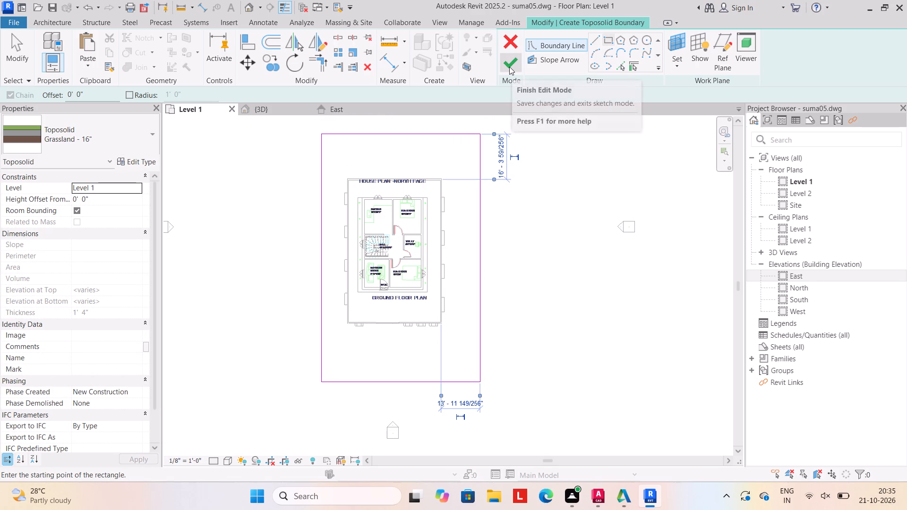
click(509, 67)
In the 3D view, set the toposolid's height offset from Level 1 to -6".
click(266, 114)
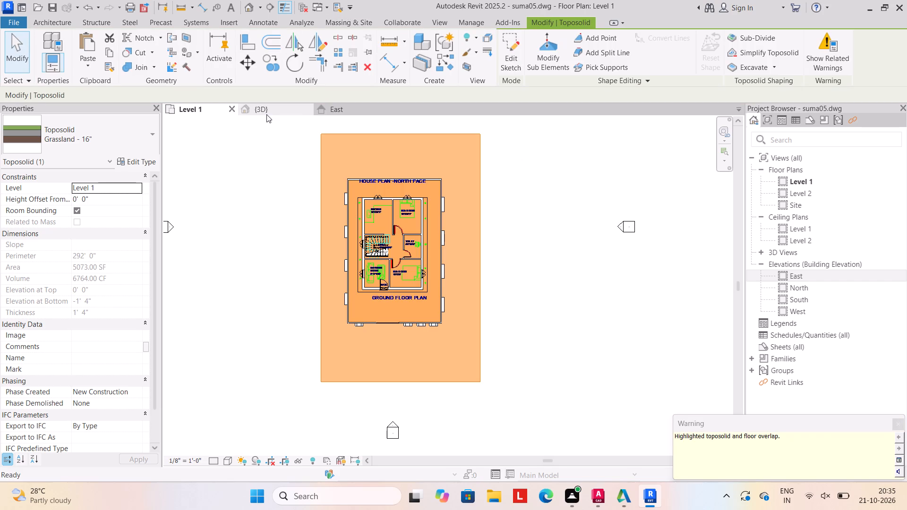
click(275, 272)
click(361, 313)
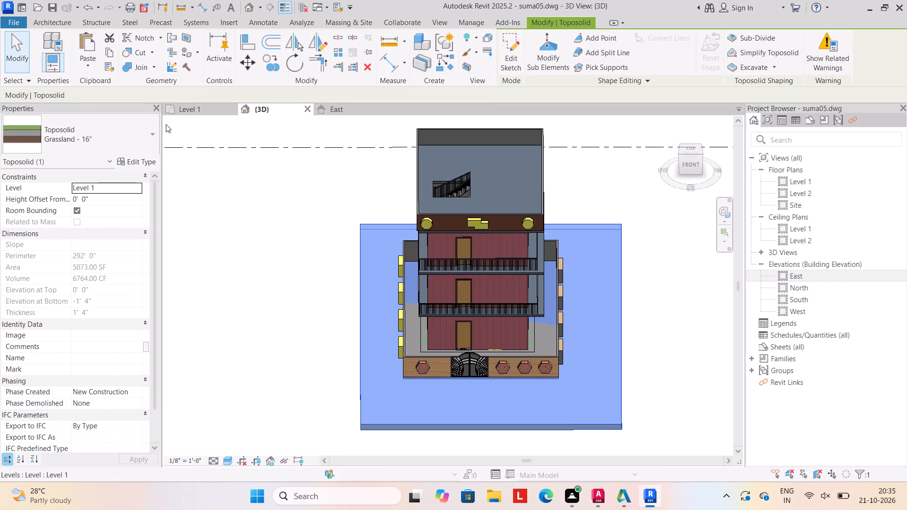
click(104, 199)
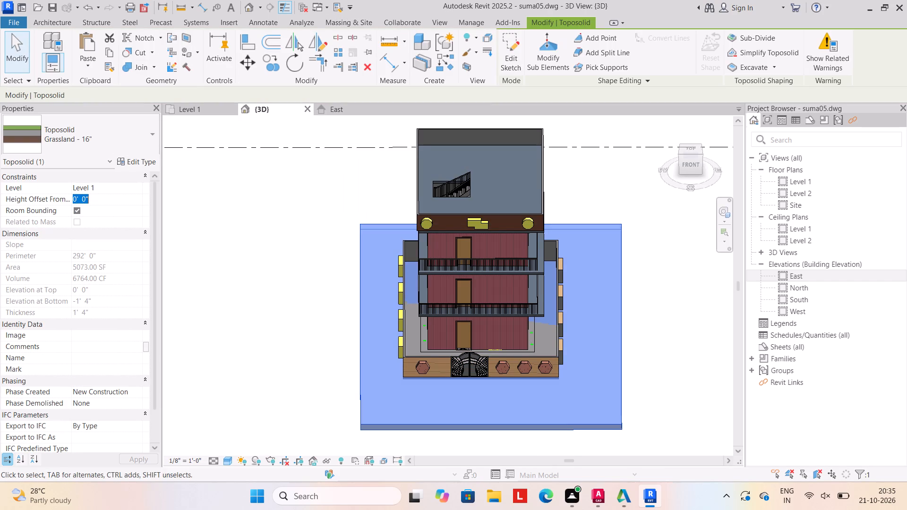
text(-6")
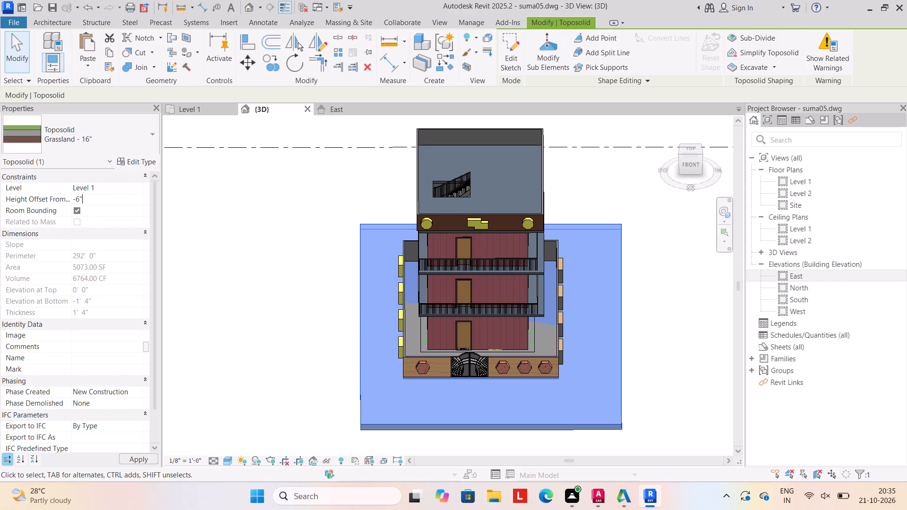
key(Return)
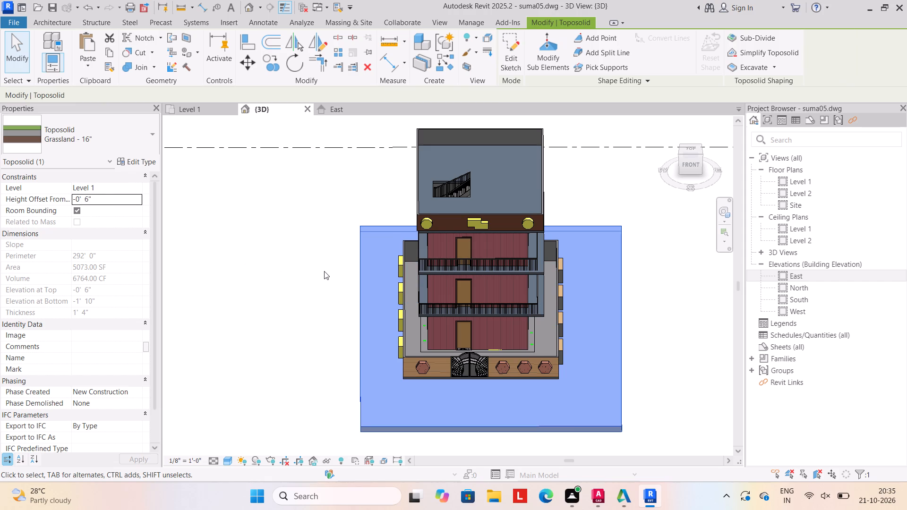
click(271, 270)
scroll(307, 306, down, 1)
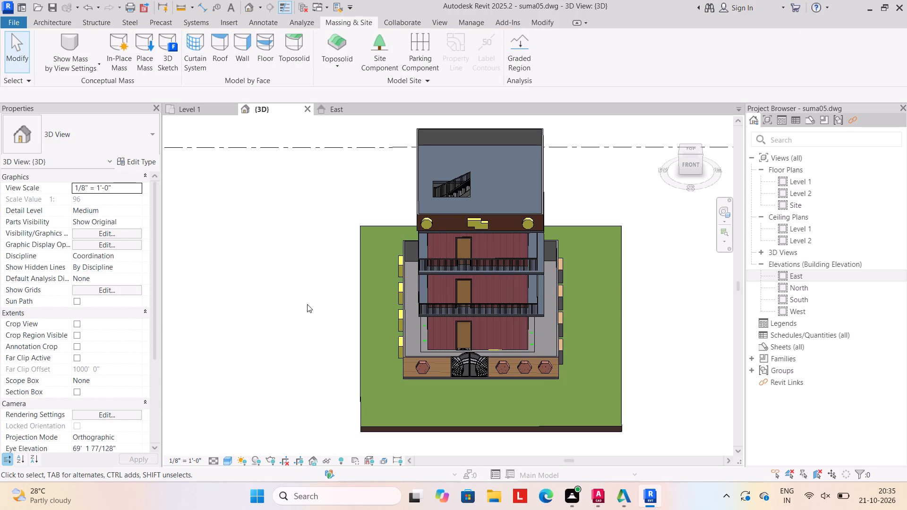
Start an in-place component in the Generic Models category, named Generic Models 5.
scroll(297, 256, up, 1)
middle_drag(286, 290, 284, 257)
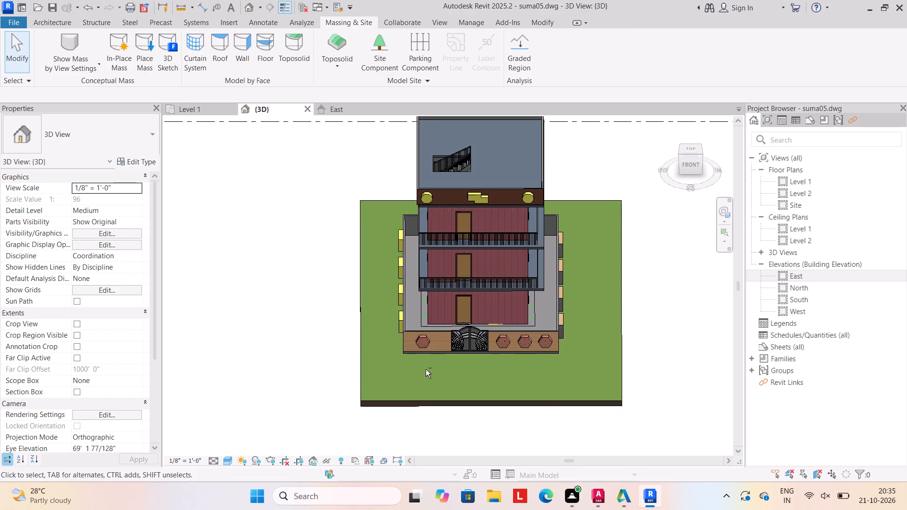
shift+middle_drag(426, 369, 420, 358)
click(58, 21)
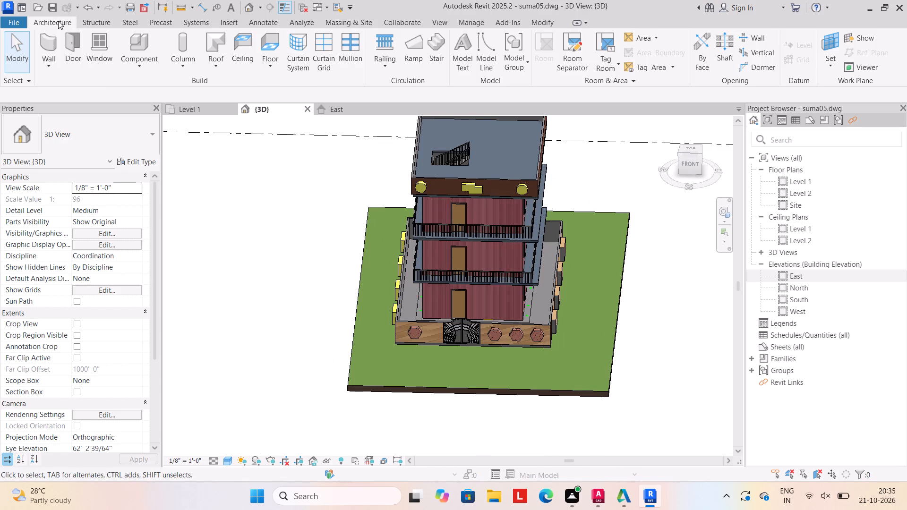
click(145, 71)
click(147, 113)
scroll(408, 201, down, 4)
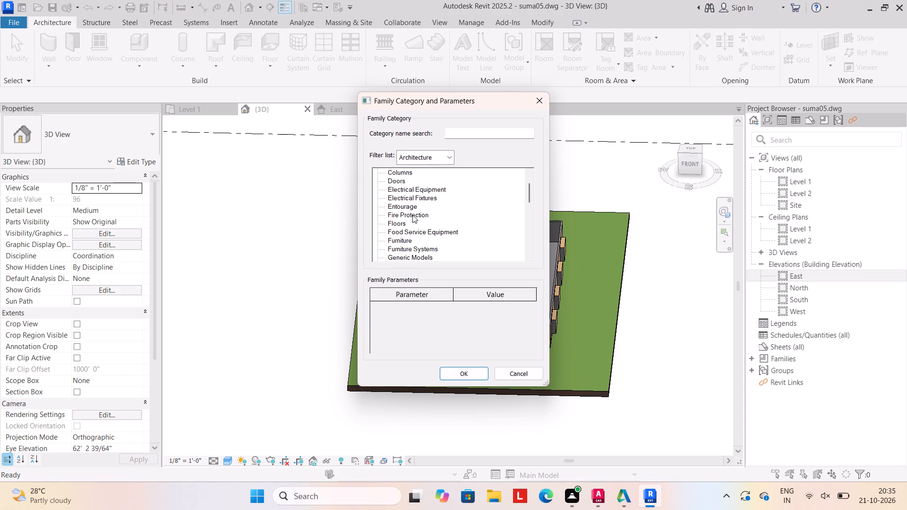
scroll(436, 236, down, 3)
drag(419, 222, 421, 233)
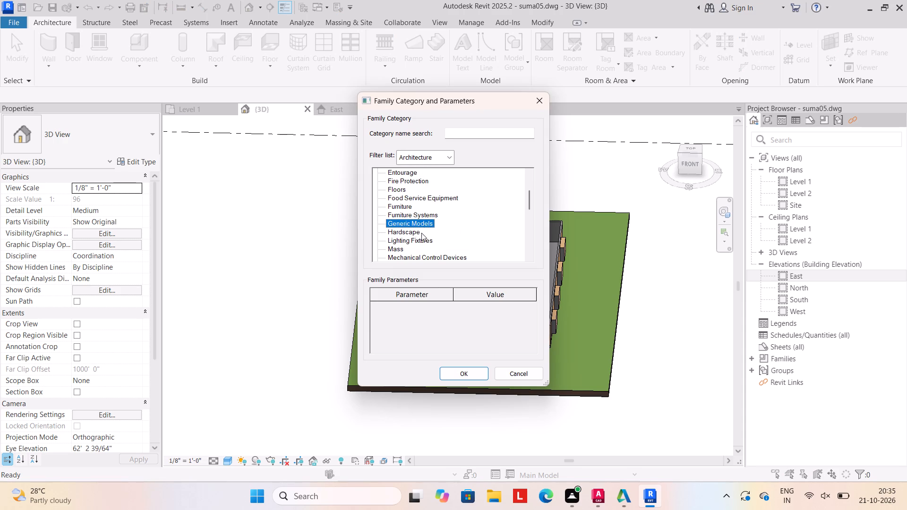
drag(421, 233, 421, 230)
click(452, 375)
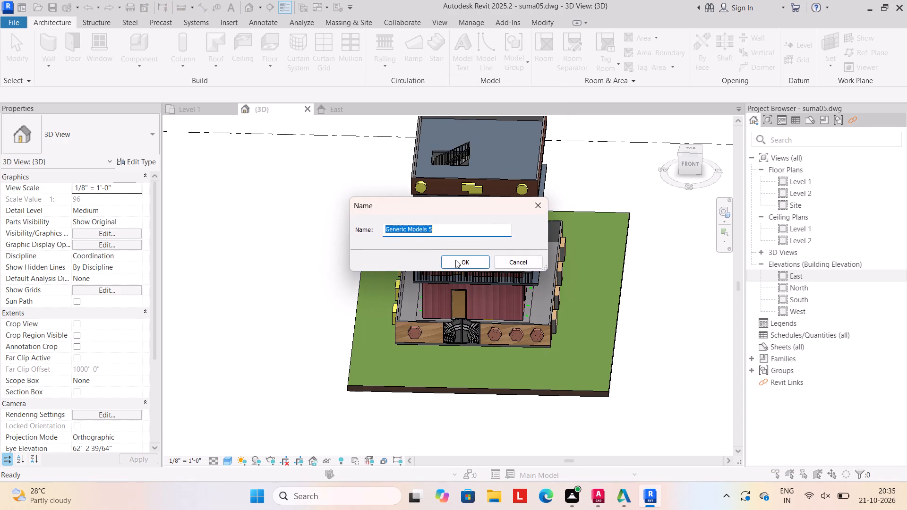
click(460, 260)
On the toposolid's top face, extrude a rectangular strip about 55' by 11' in front of the boundary wall, 1' deep.
click(104, 63)
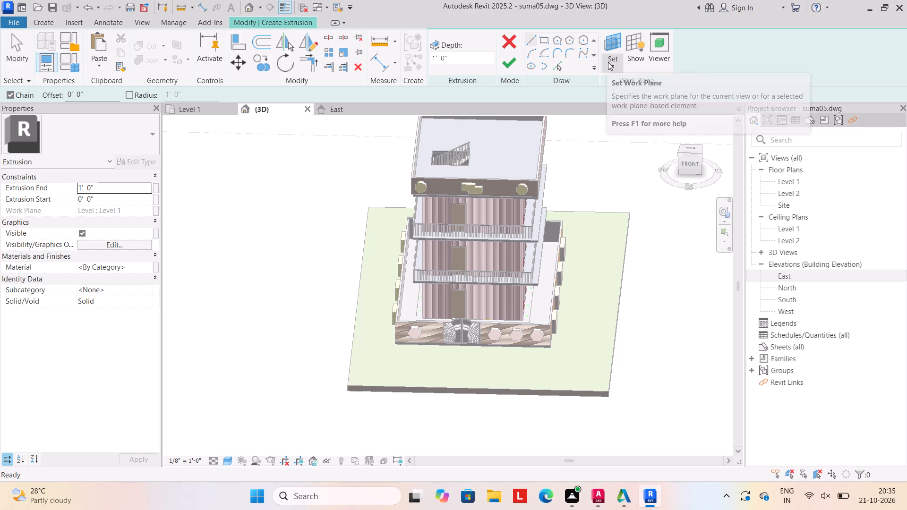
click(608, 62)
click(621, 112)
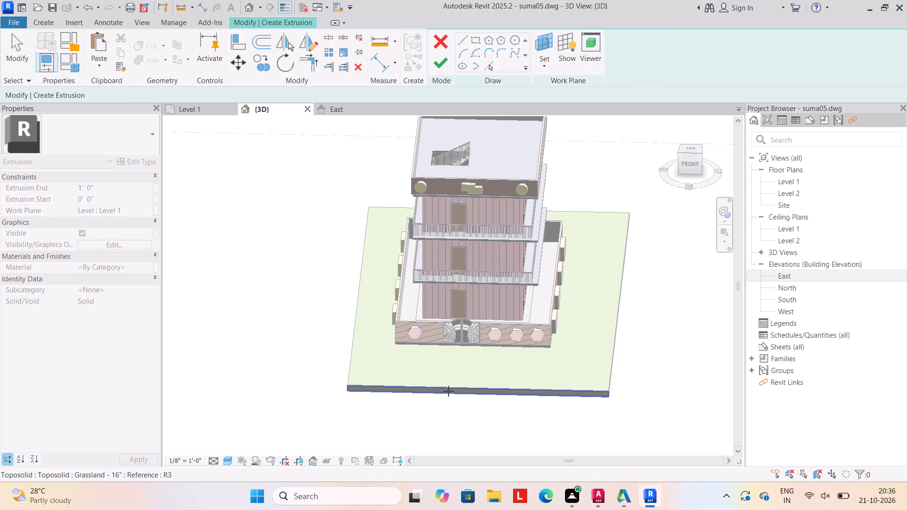
click(451, 385)
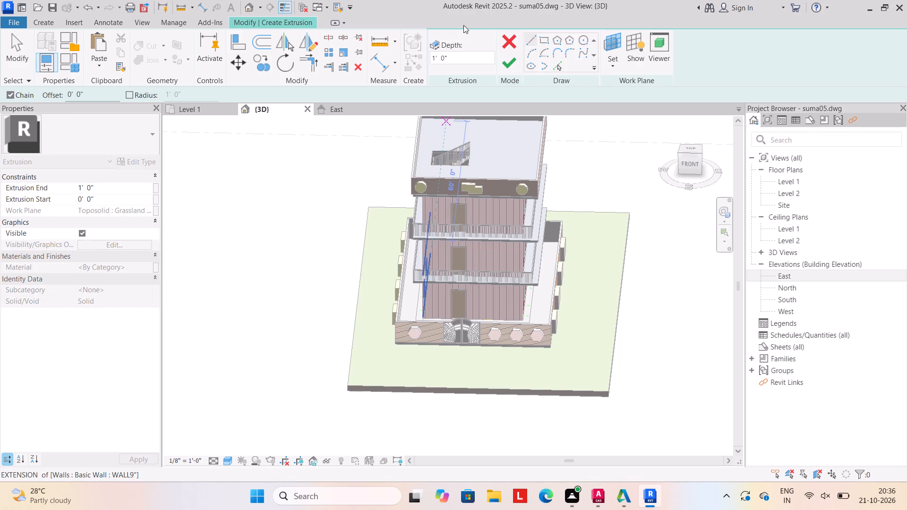
click(546, 41)
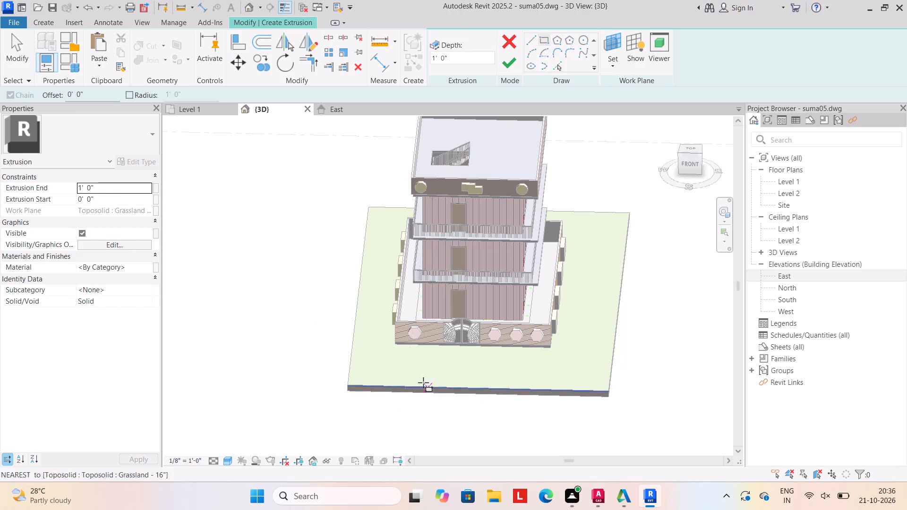
drag(355, 378, 360, 376)
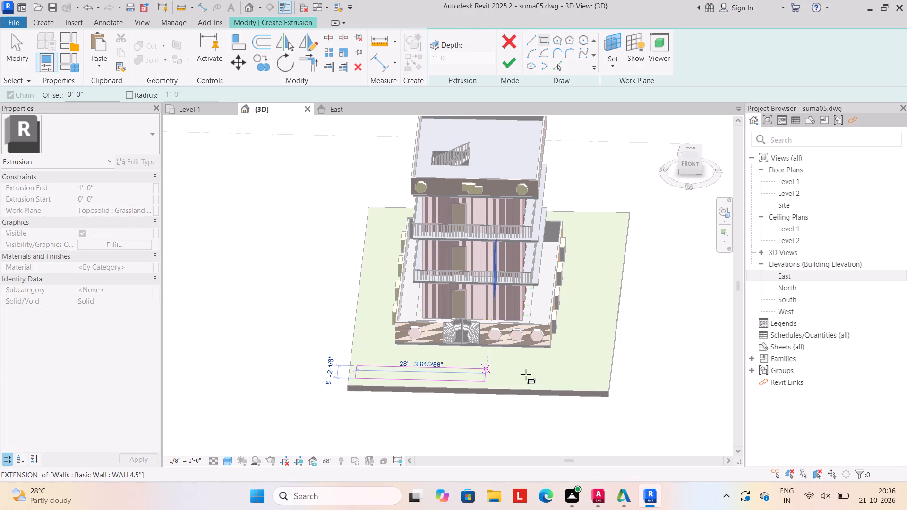
click(604, 363)
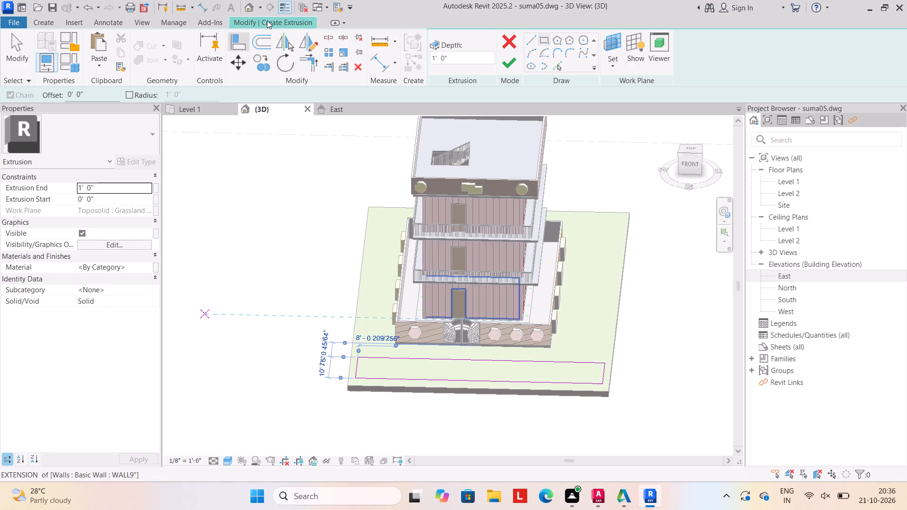
key(0)
click(516, 66)
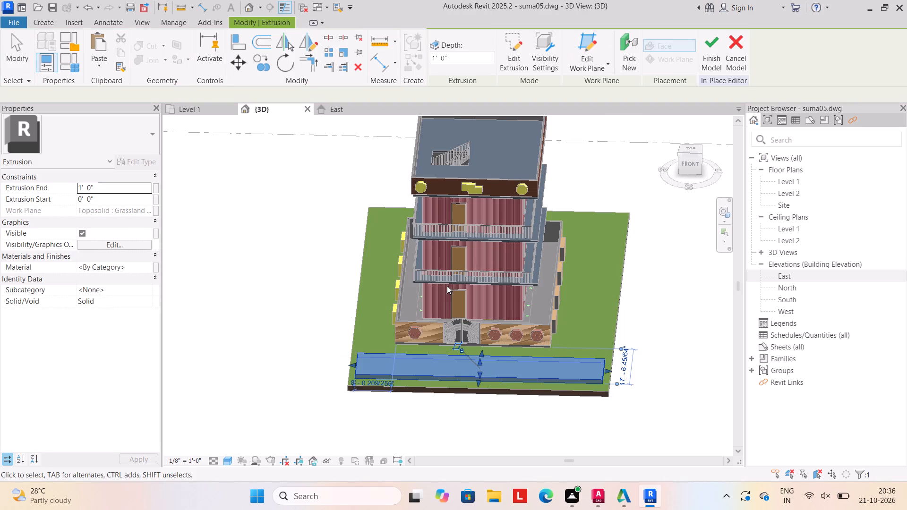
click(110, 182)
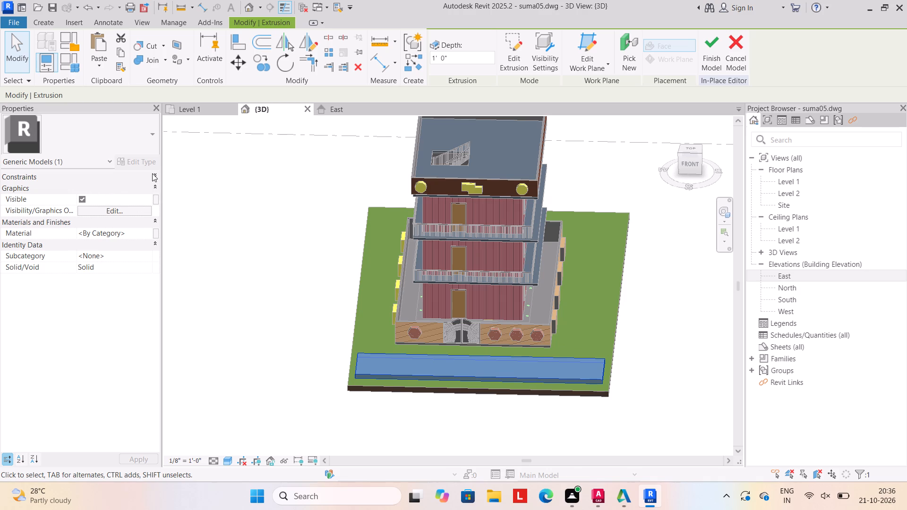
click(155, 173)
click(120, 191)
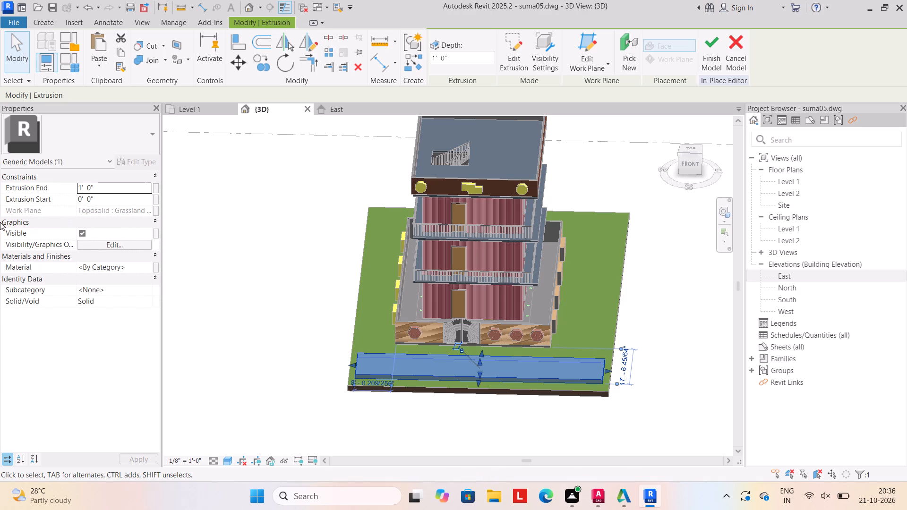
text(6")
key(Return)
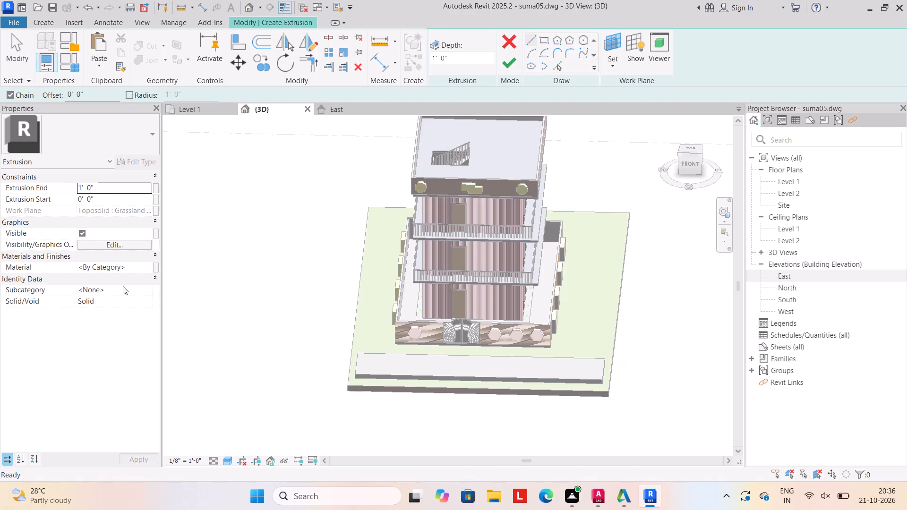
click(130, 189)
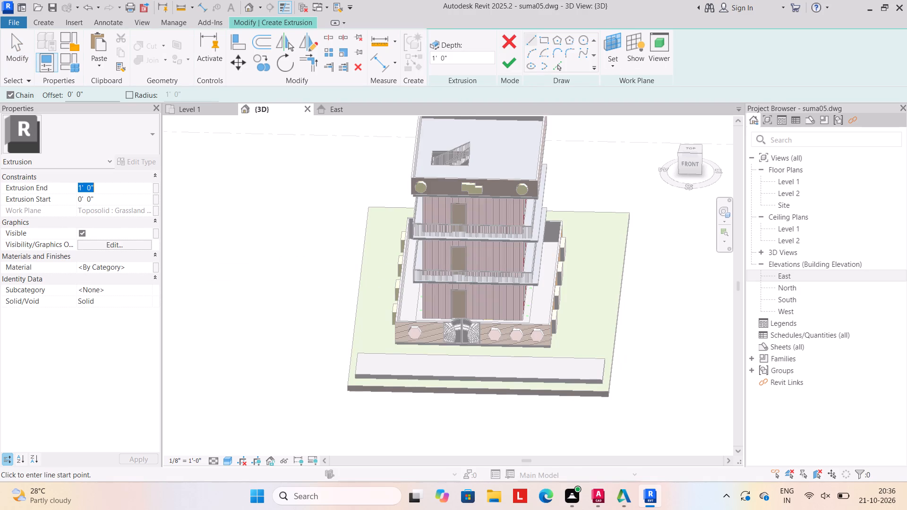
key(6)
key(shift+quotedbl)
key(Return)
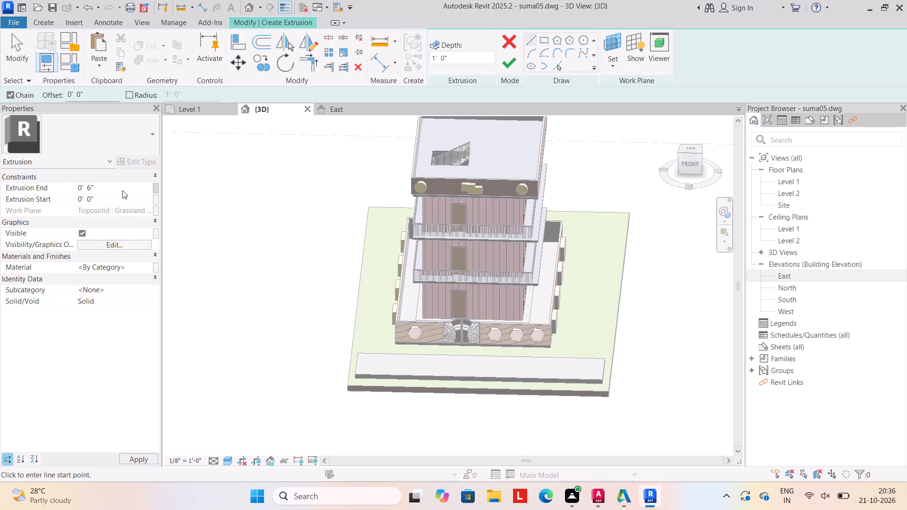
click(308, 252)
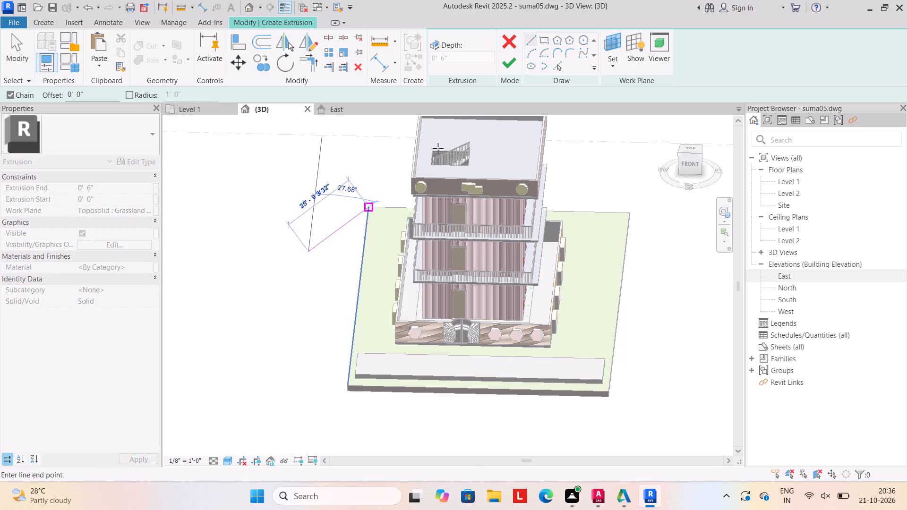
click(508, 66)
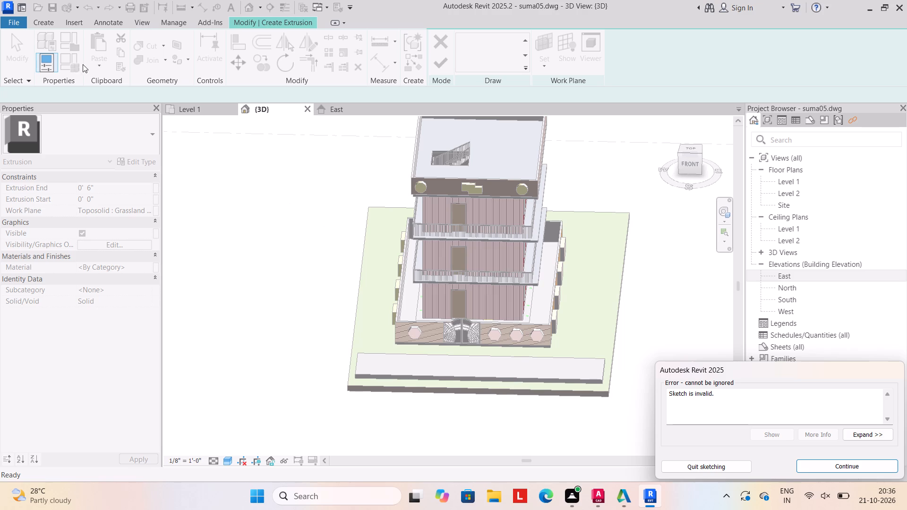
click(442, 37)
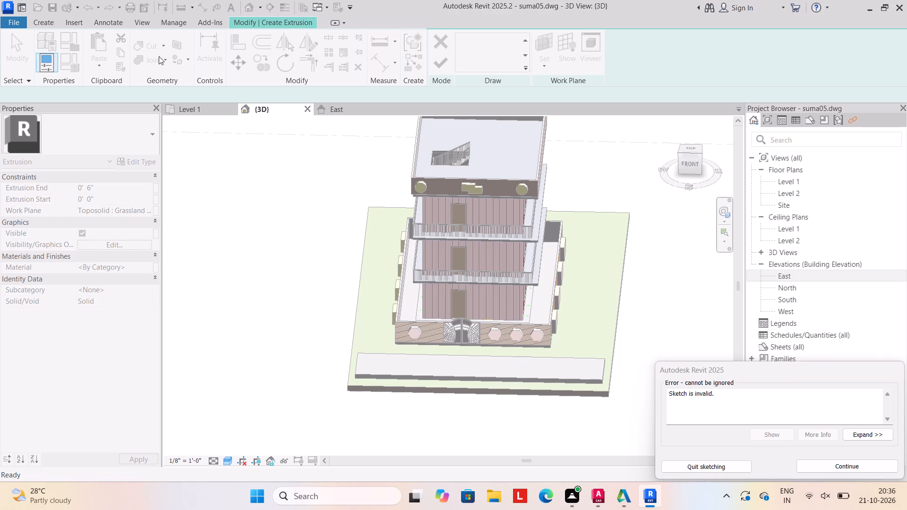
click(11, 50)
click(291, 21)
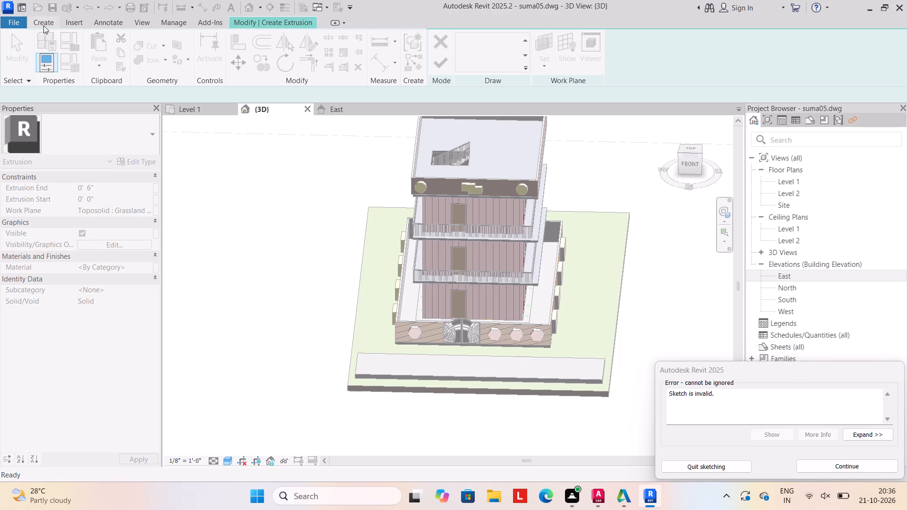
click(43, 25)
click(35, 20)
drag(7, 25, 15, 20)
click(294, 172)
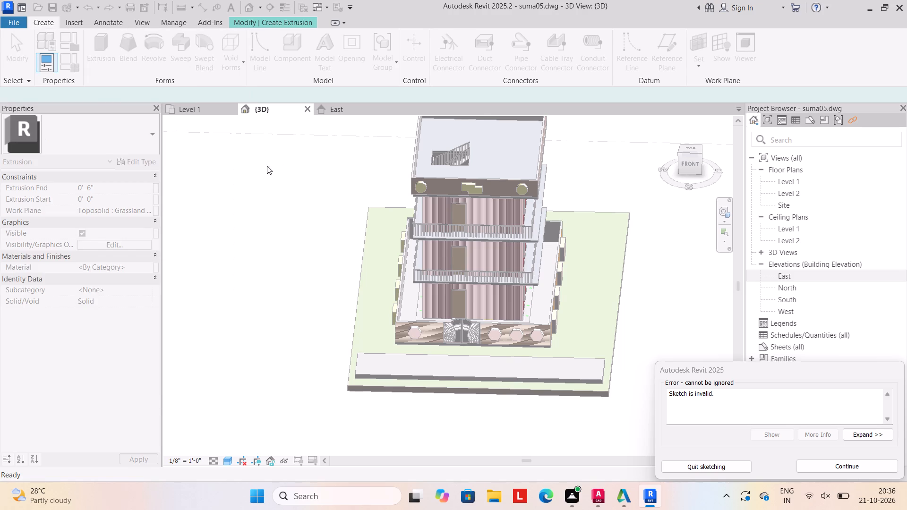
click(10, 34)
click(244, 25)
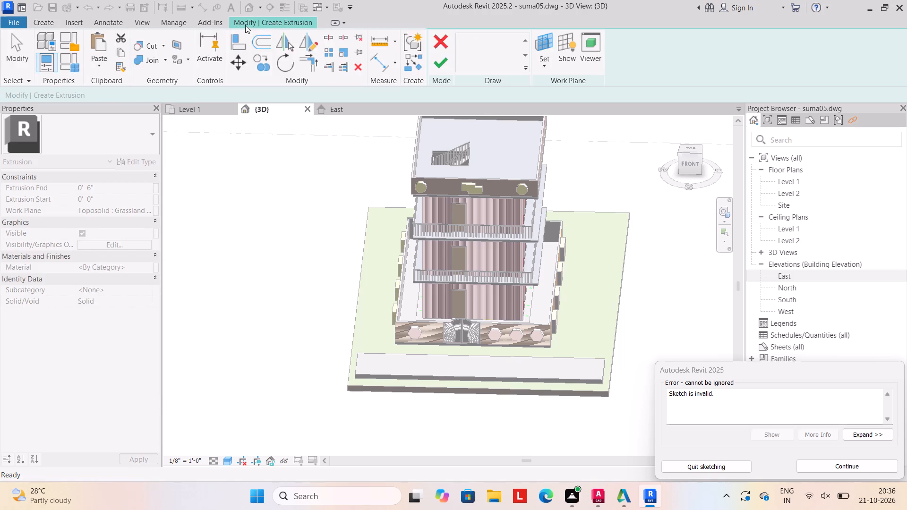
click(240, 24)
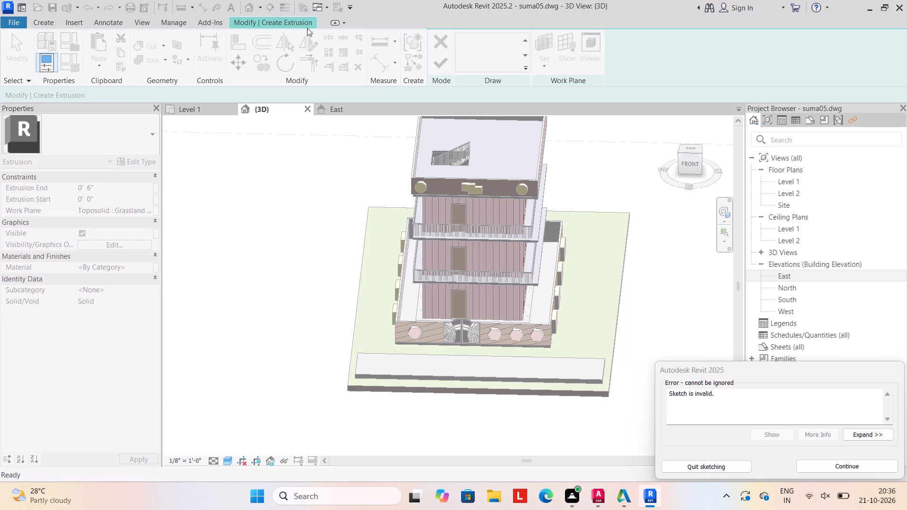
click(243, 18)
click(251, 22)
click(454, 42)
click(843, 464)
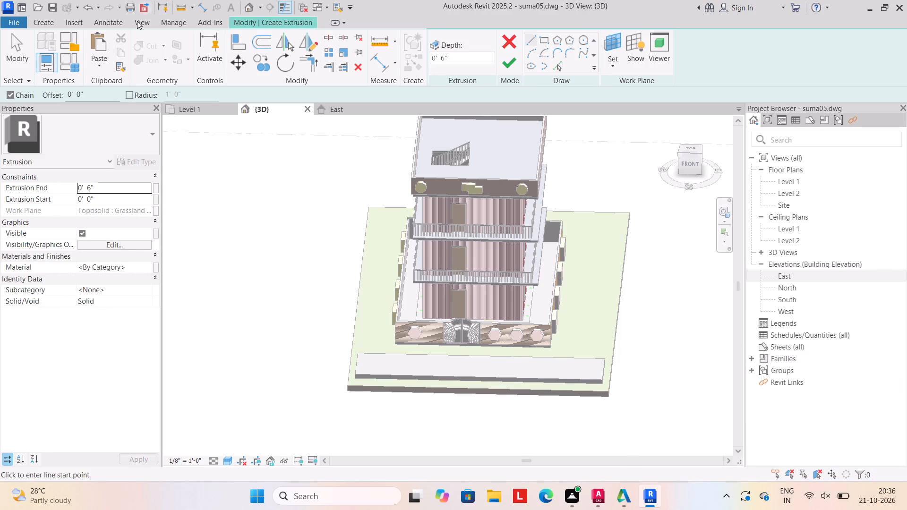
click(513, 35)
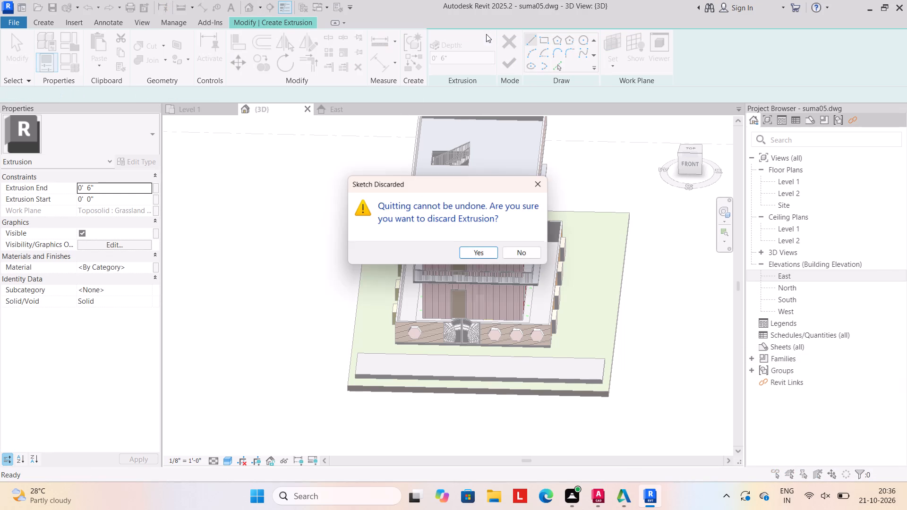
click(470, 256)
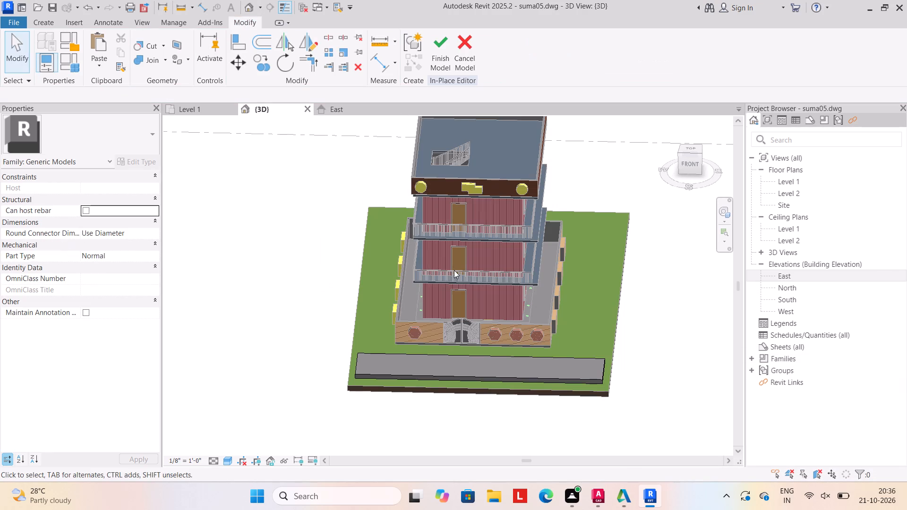
Set the front strip's extrusion end to 6".
click(455, 372)
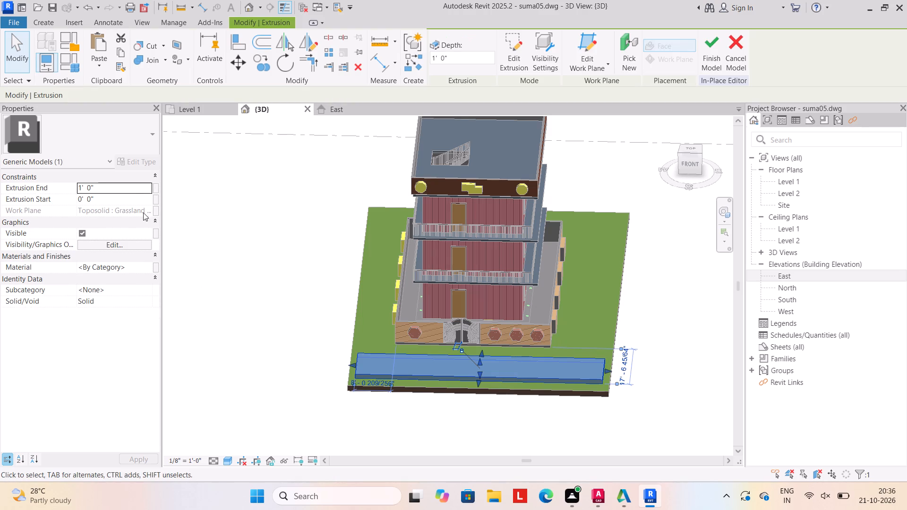
click(125, 188)
text(6")
key(Return)
click(277, 253)
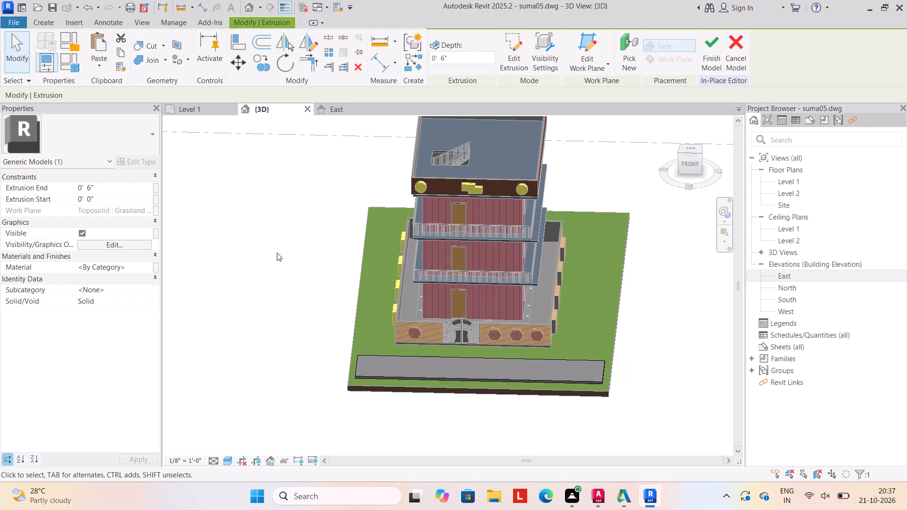
Stretch the front strip's outer side and both ends to the toposolid's edges, and finish the in-place model.
scroll(280, 320, down, 3)
shift+middle_drag(277, 325, 410, 422)
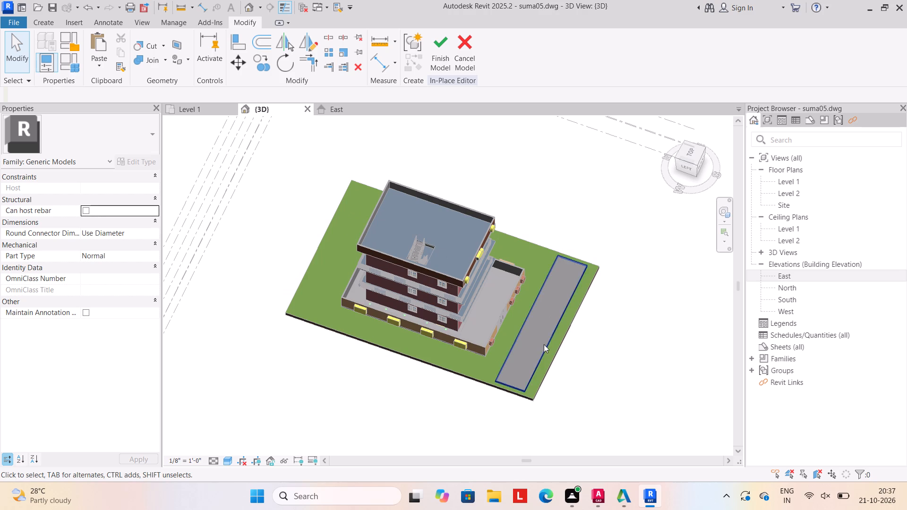
scroll(544, 344, up, 3)
click(545, 343)
drag(568, 321, 571, 321)
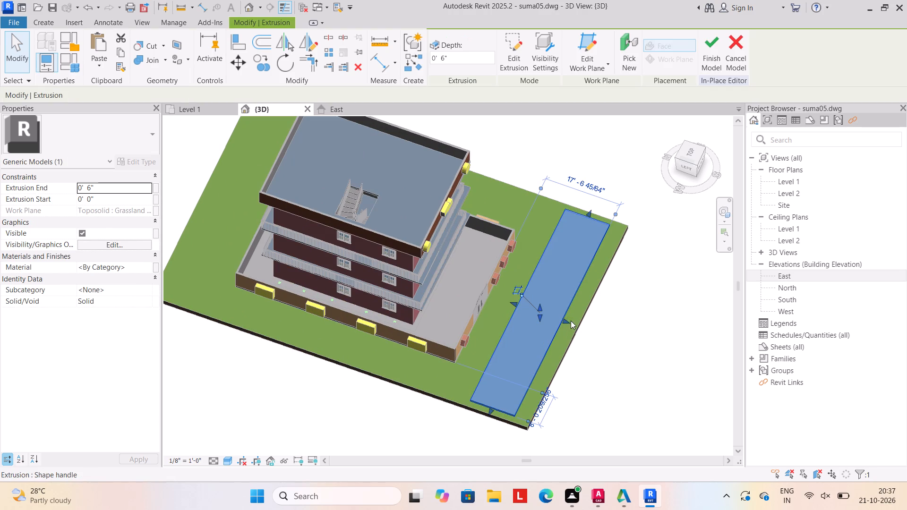
drag(571, 321, 576, 324)
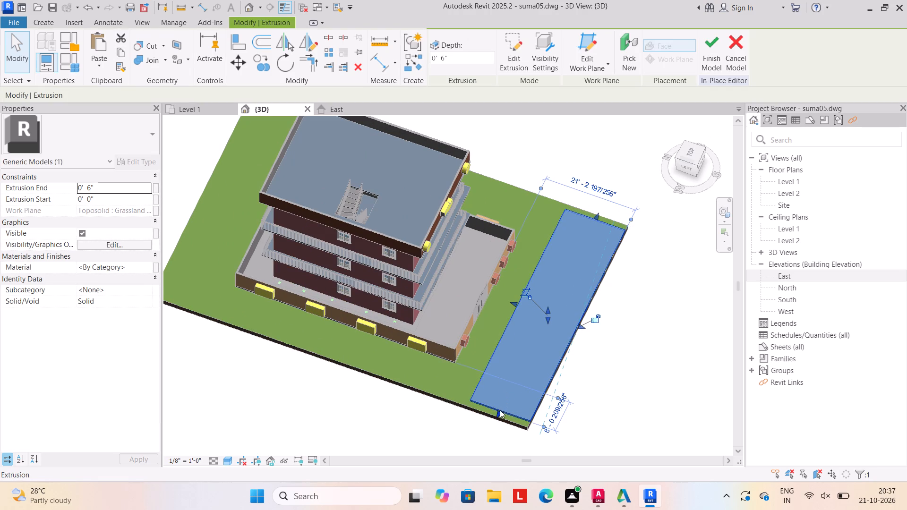
click(499, 411)
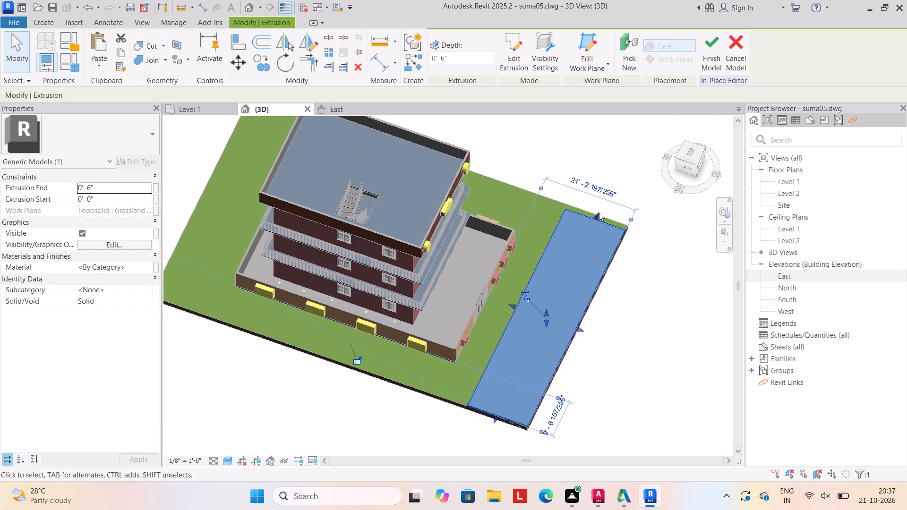
click(595, 214)
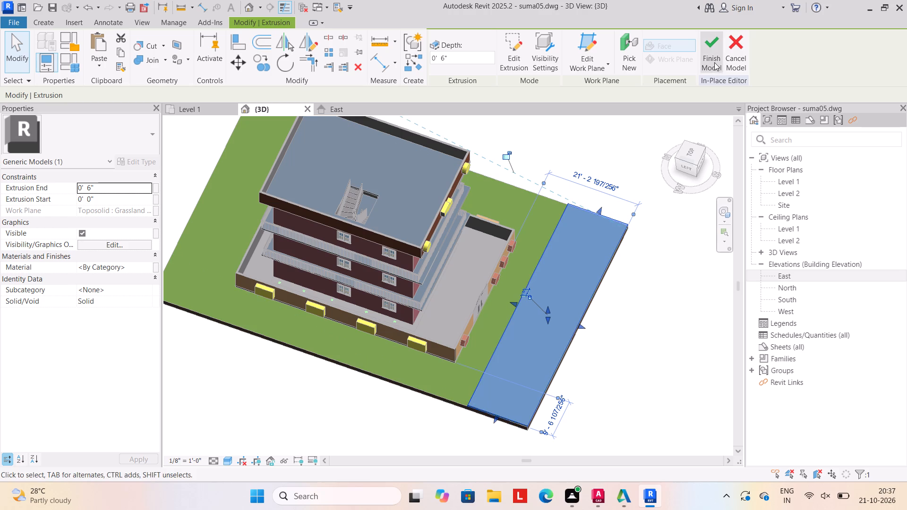
click(714, 62)
Create a perspective camera view from in front of the strip, targeting the building's top, at 5' 6" from Level 1.
scroll(655, 311, down, 4)
shift+middle_drag(634, 345, 501, 297)
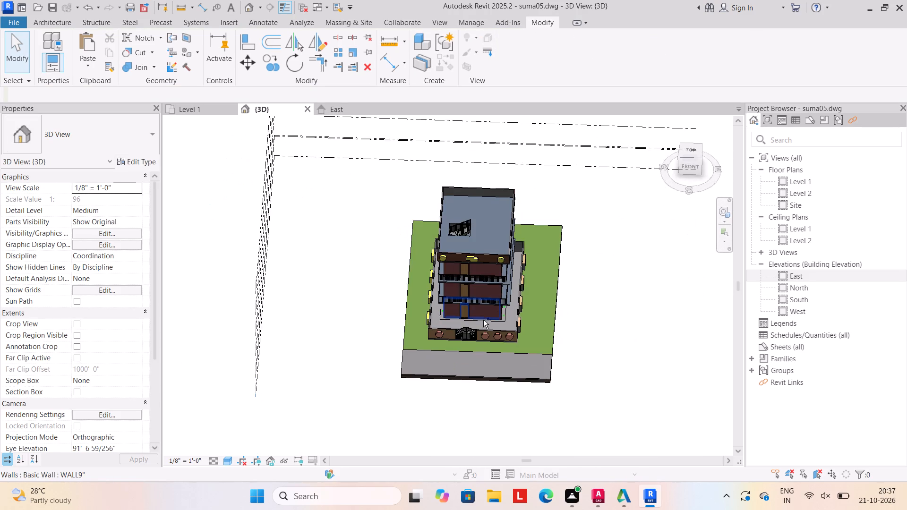
shift+middle_drag(483, 320, 492, 287)
shift+middle_drag(514, 372, 512, 344)
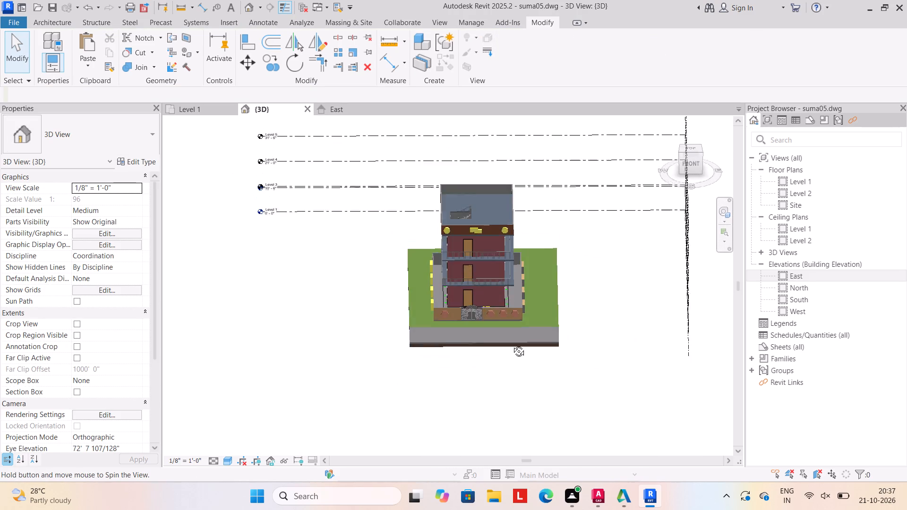
shift+middle_drag(512, 344, 511, 339)
scroll(497, 335, up, 2)
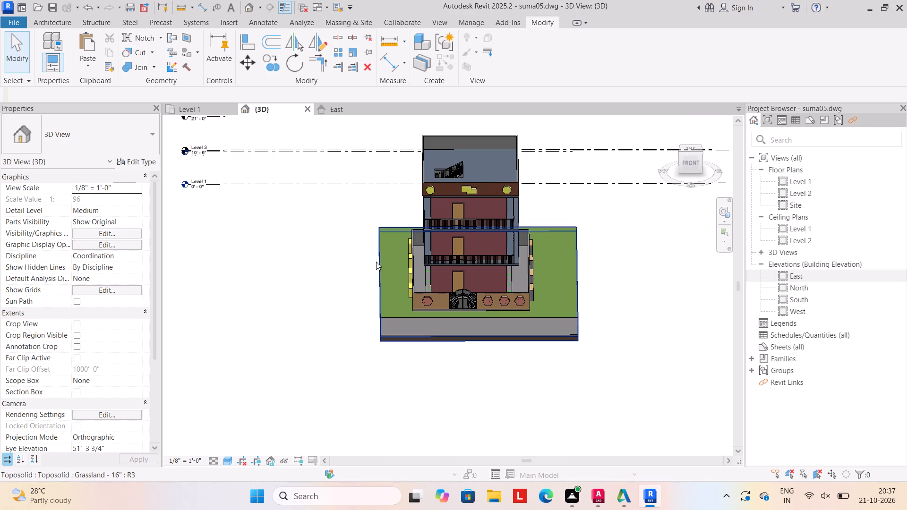
click(260, 7)
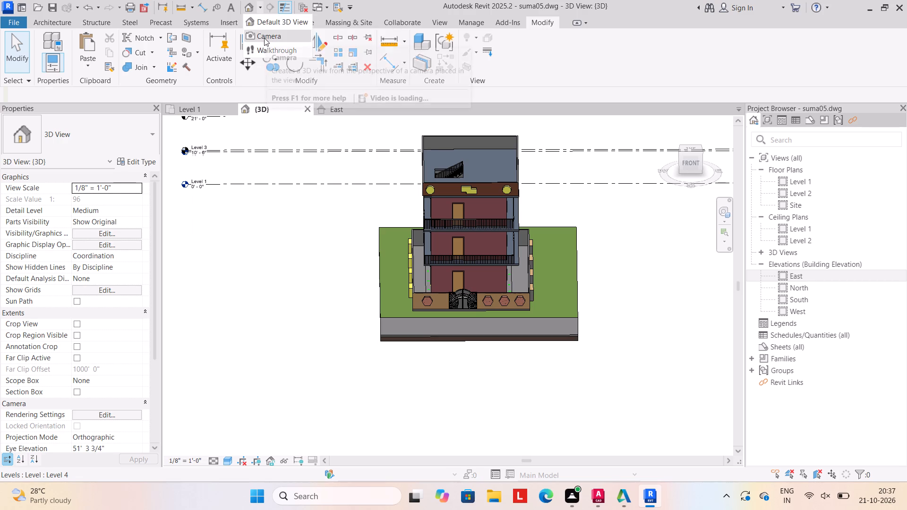
click(264, 38)
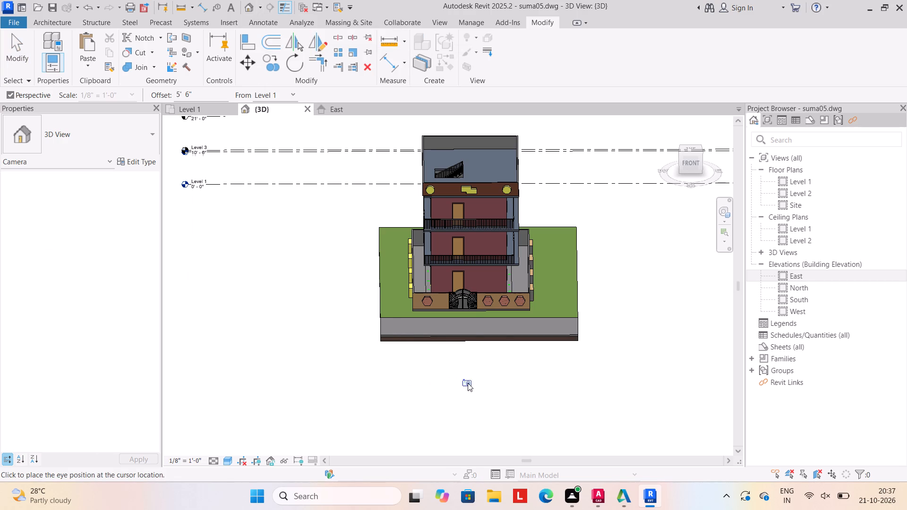
click(468, 383)
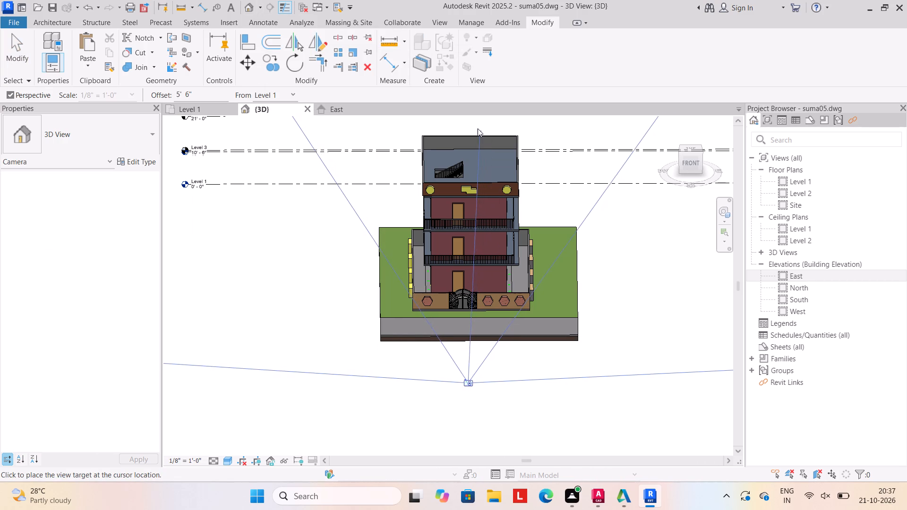
click(476, 125)
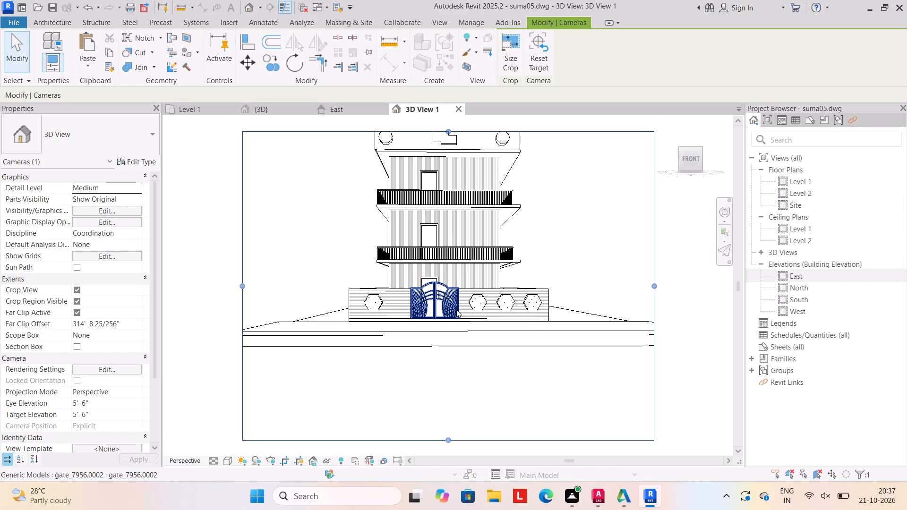
Extend the camera view's crop region upward above the roof parapet and orbit to a raised front view of the building.
scroll(456, 309, down, 2)
drag(450, 172, 450, 153)
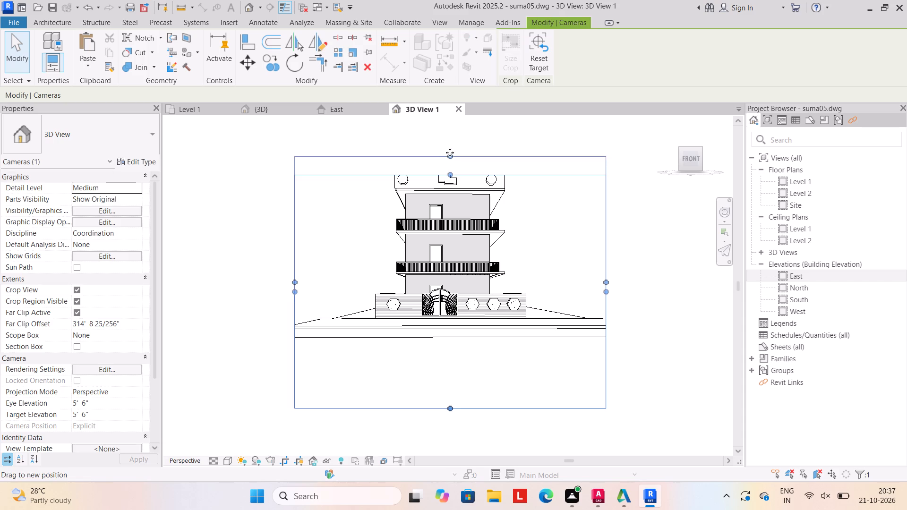
drag(450, 153, 450, 150)
shift+middle_drag(488, 425, 473, 482)
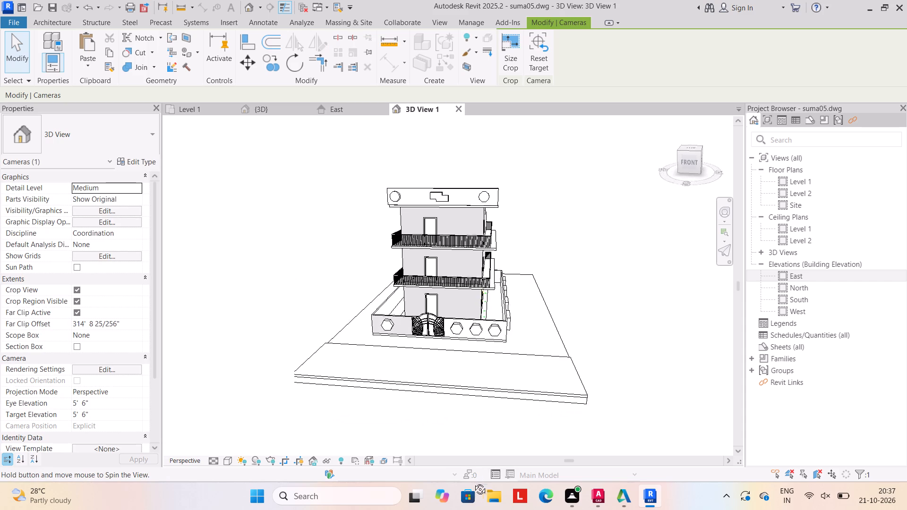
shift+middle_drag(473, 482, 492, 482)
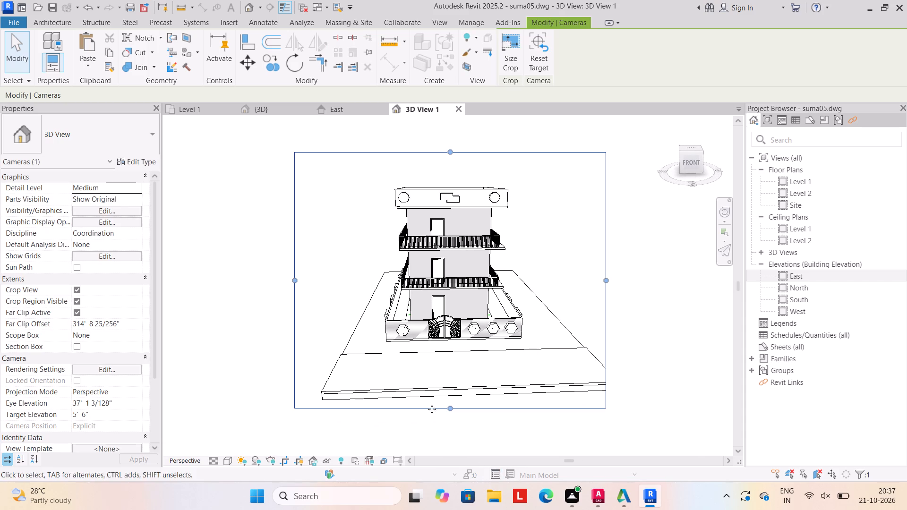
Set the camera view's visual style to Realistic.
click(219, 460)
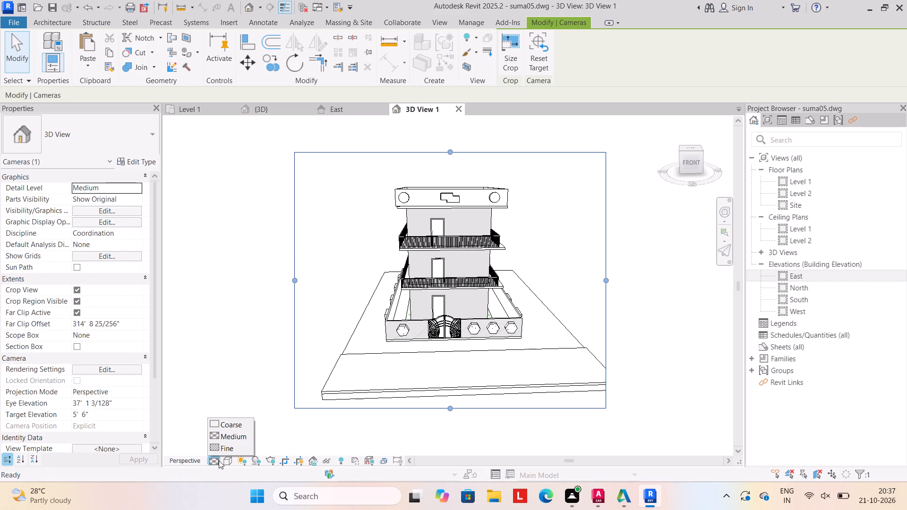
click(228, 459)
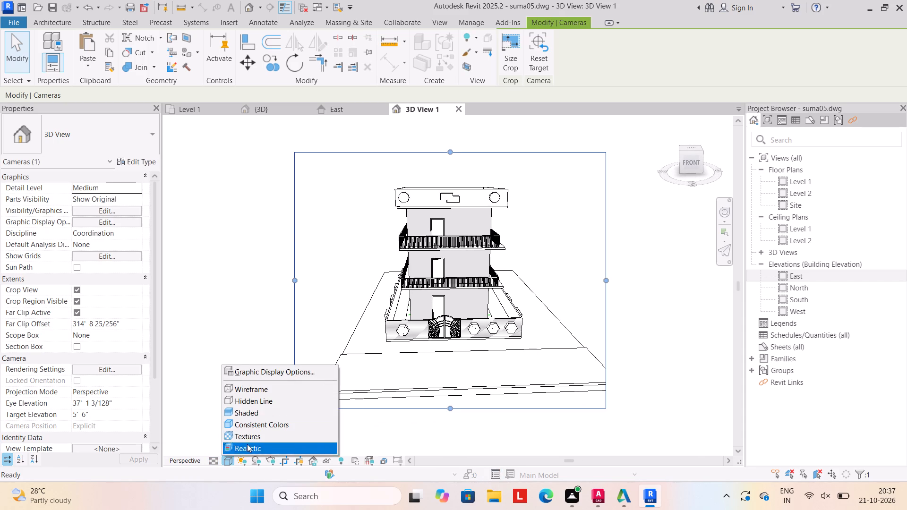
click(247, 449)
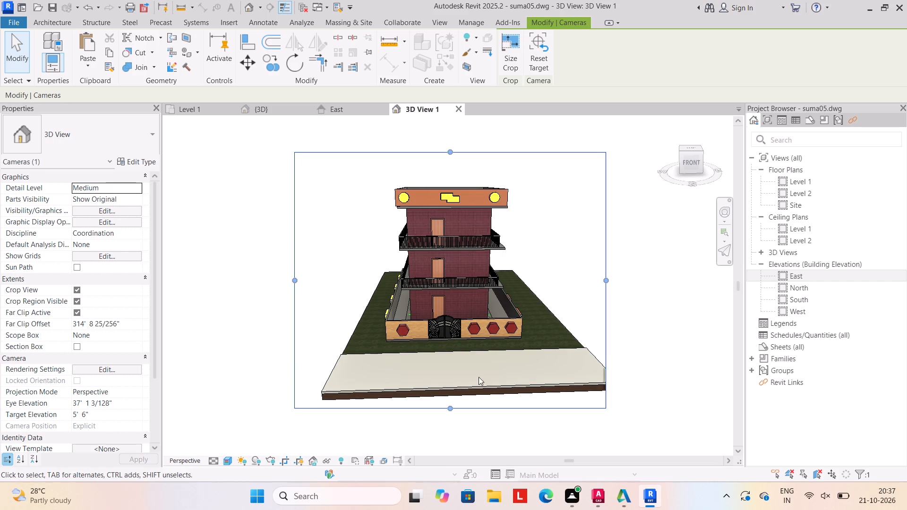
shift+middle_drag(472, 391, 458, 452)
Return to the {3D} view, at the front strip and gate.
click(260, 111)
scroll(390, 274, down, 2)
key(Escape)
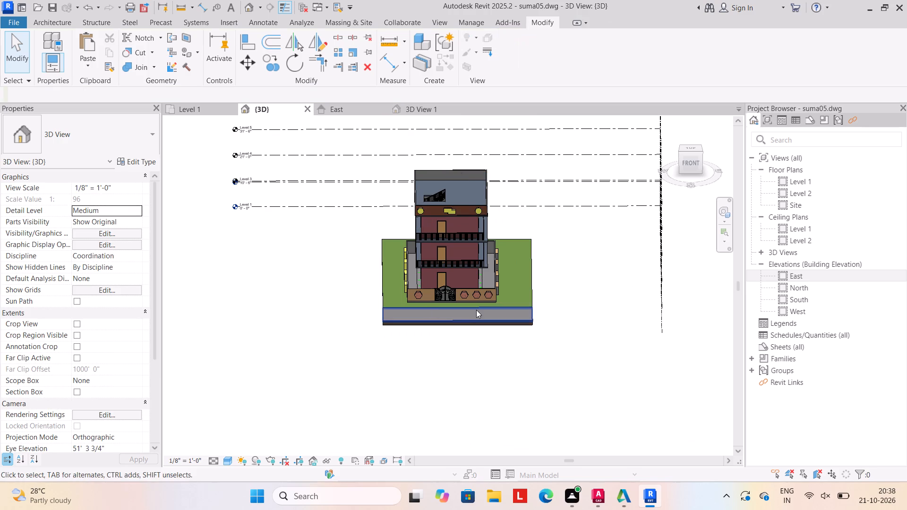
scroll(477, 308, up, 4)
middle_drag(439, 306, 455, 306)
scroll(455, 306, up, 3)
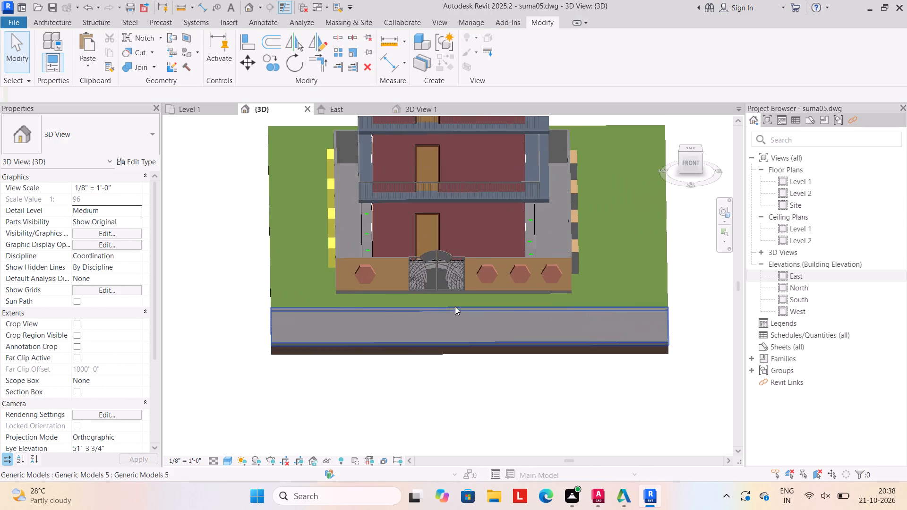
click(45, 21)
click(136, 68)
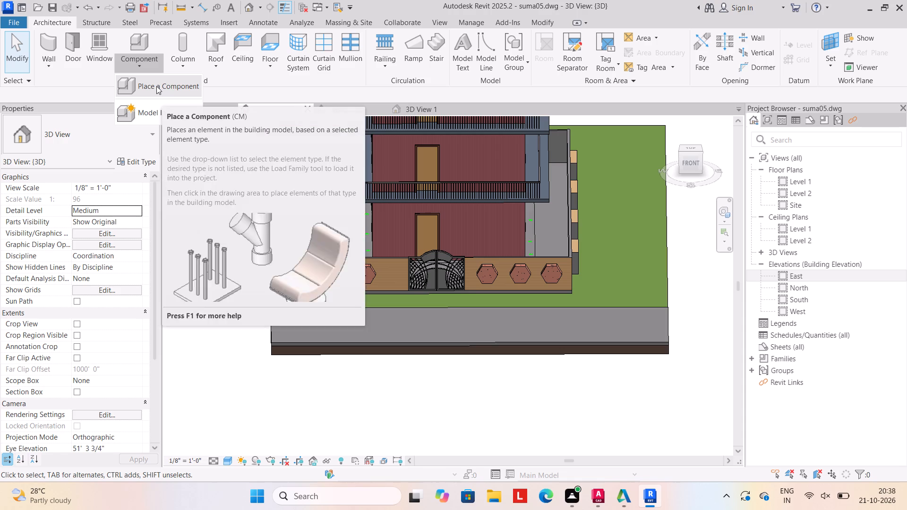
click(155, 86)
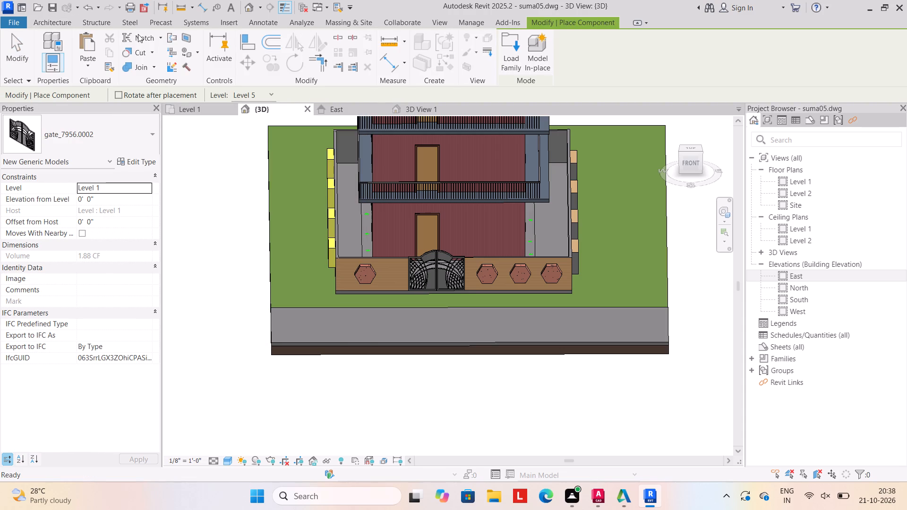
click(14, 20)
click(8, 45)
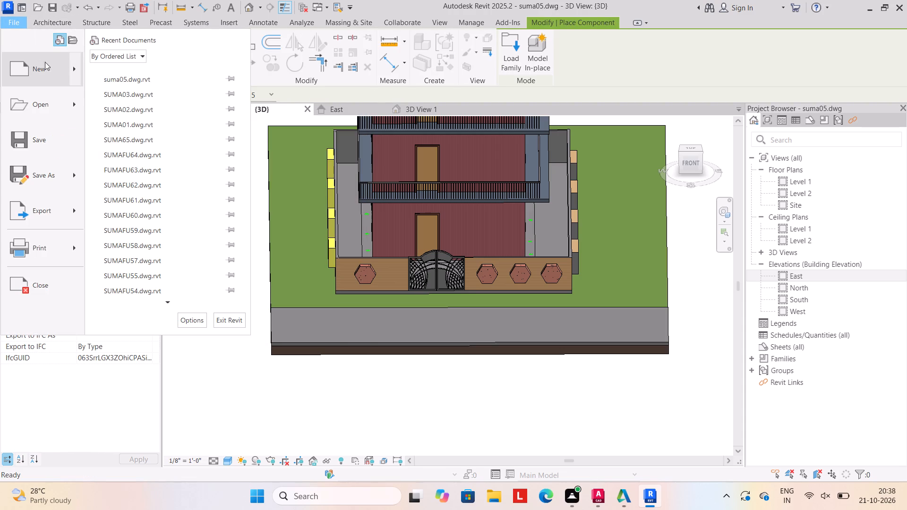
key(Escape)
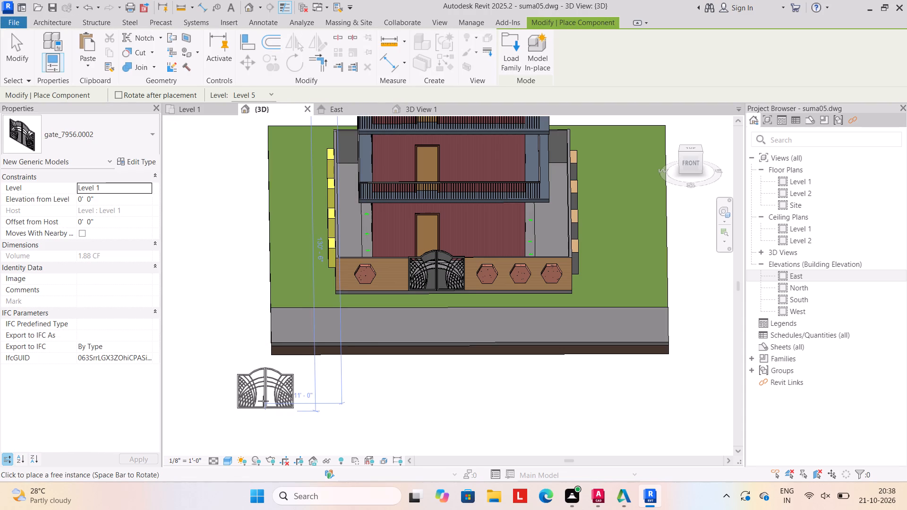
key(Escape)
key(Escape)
Load the 2012_Porsche_911_Carrera_S car family from the cars folder in SHUBHAM CITY for component placement.
click(138, 67)
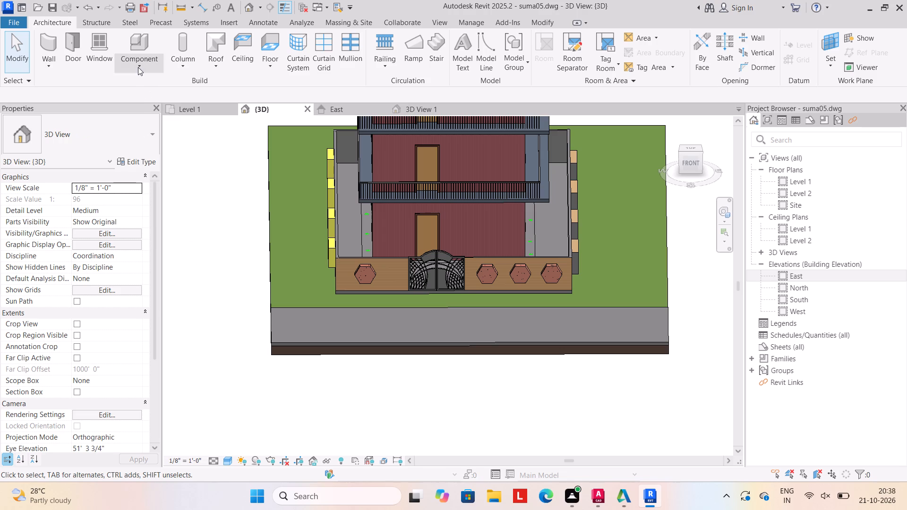
click(151, 87)
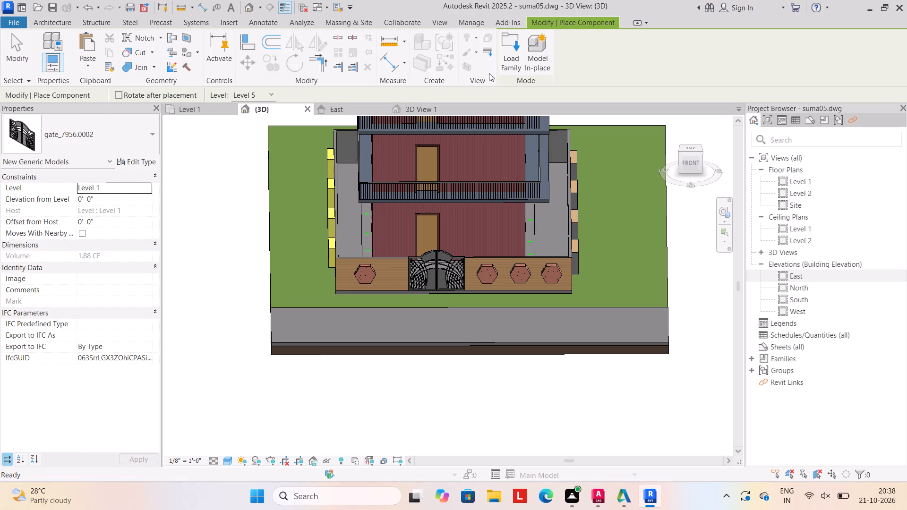
click(502, 63)
scroll(327, 226, down, 4)
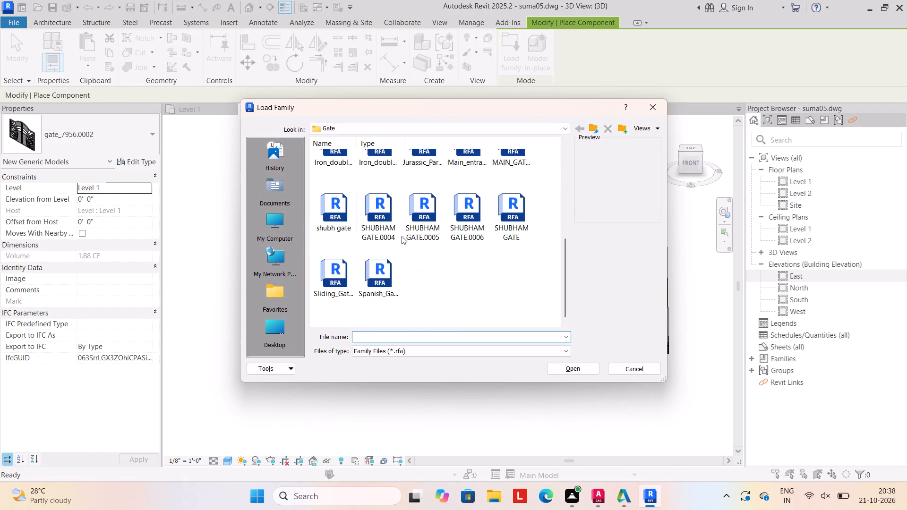
click(598, 124)
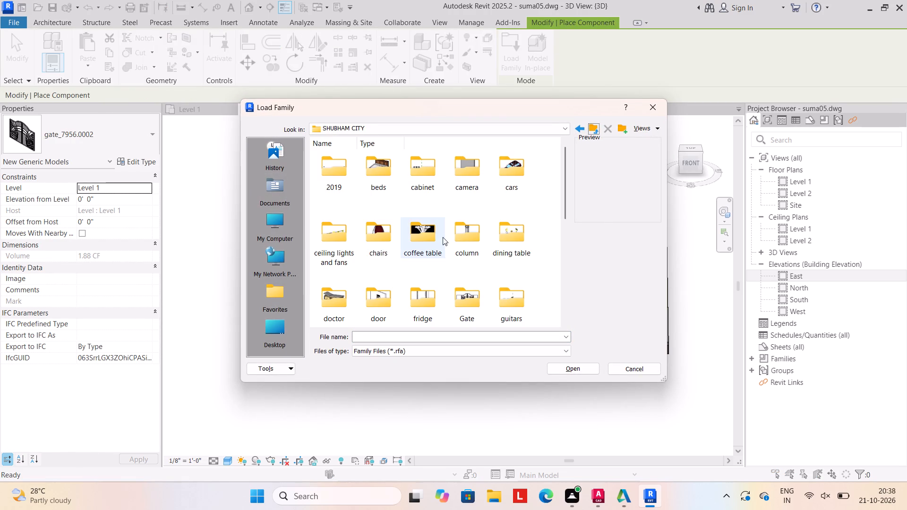
double_click(500, 180)
double_click(517, 170)
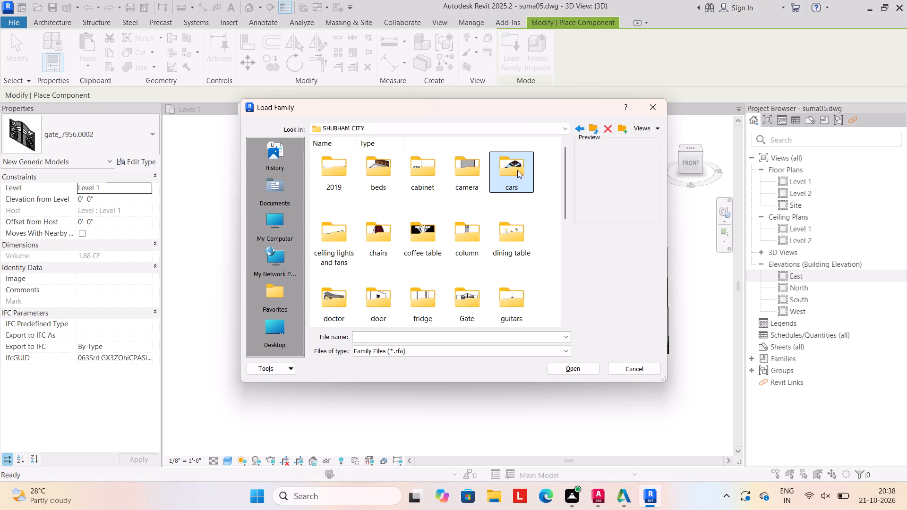
click(471, 167)
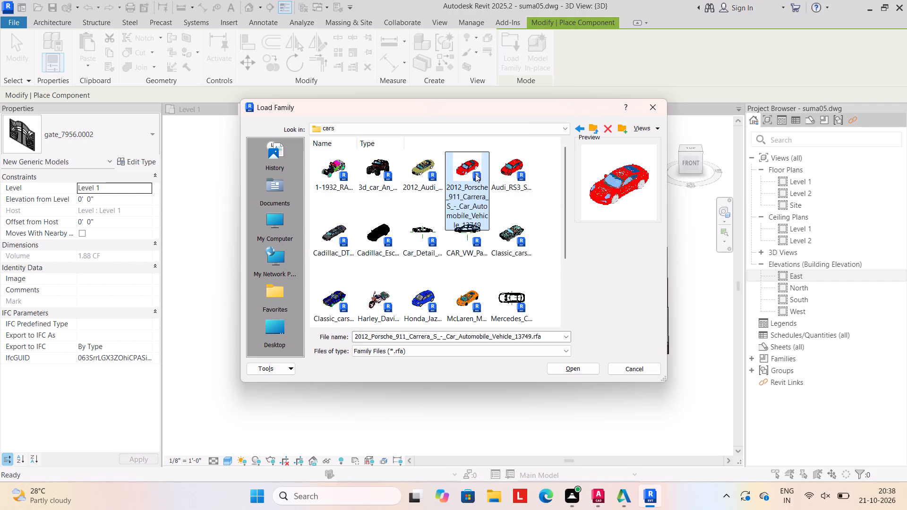
click(577, 365)
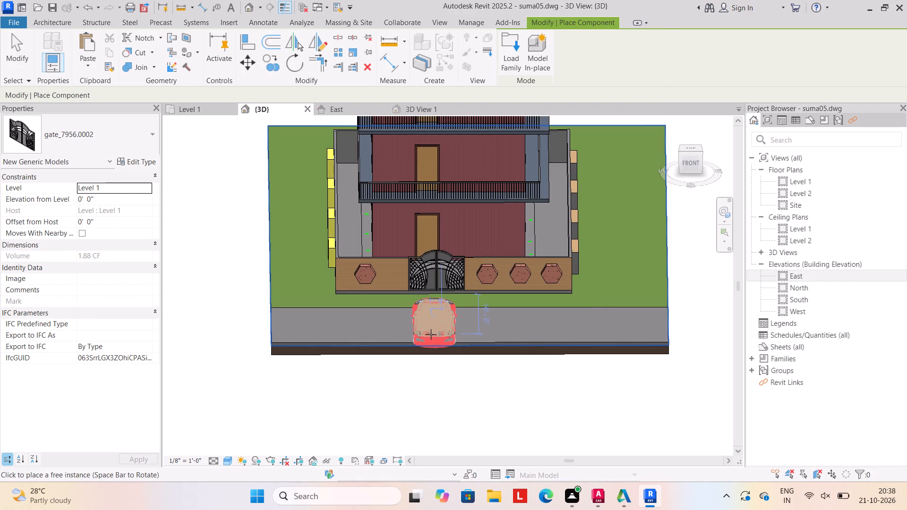
Place the Porsche 911 Carrera S car on the grey road strip in front of the entrance gate.
key(space)
key(space)
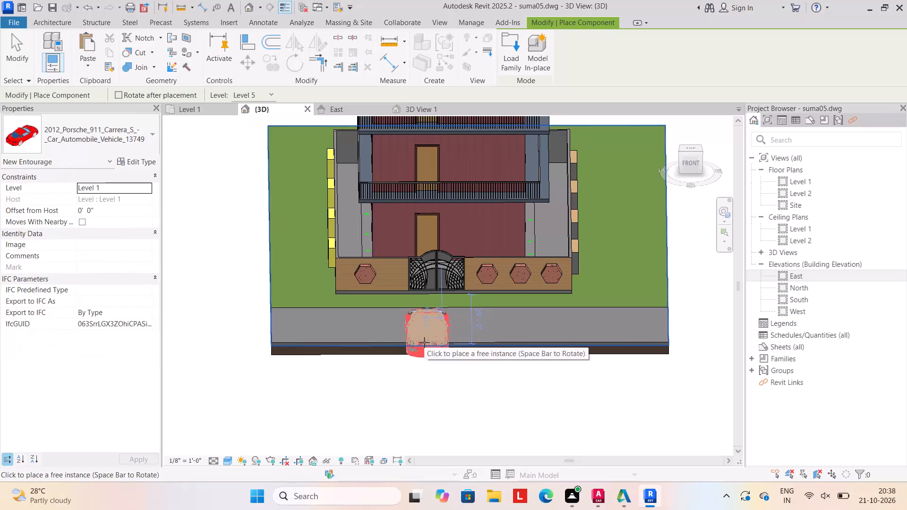
key(space)
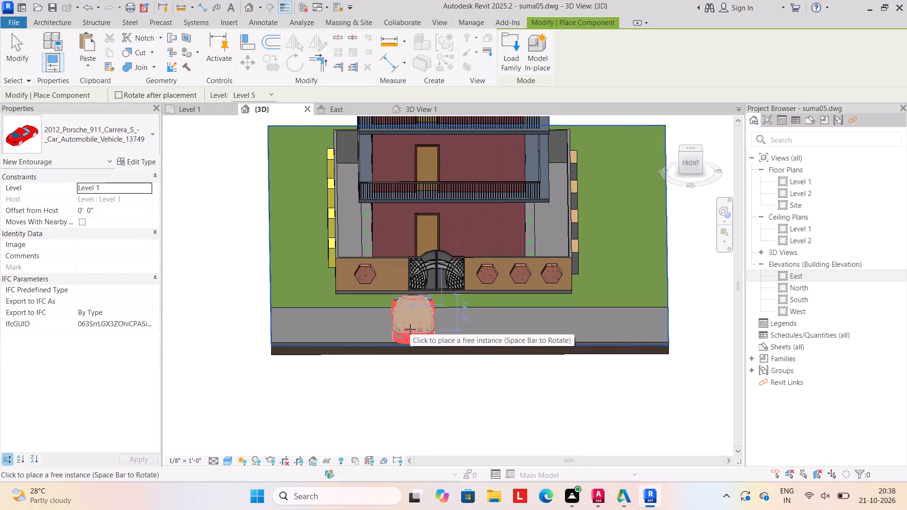
key(space)
key(space)
key(space)
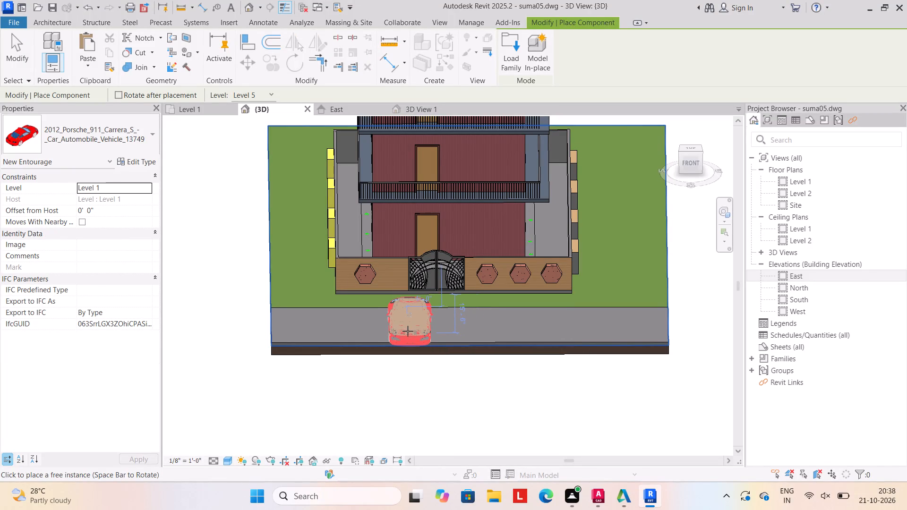
key(space)
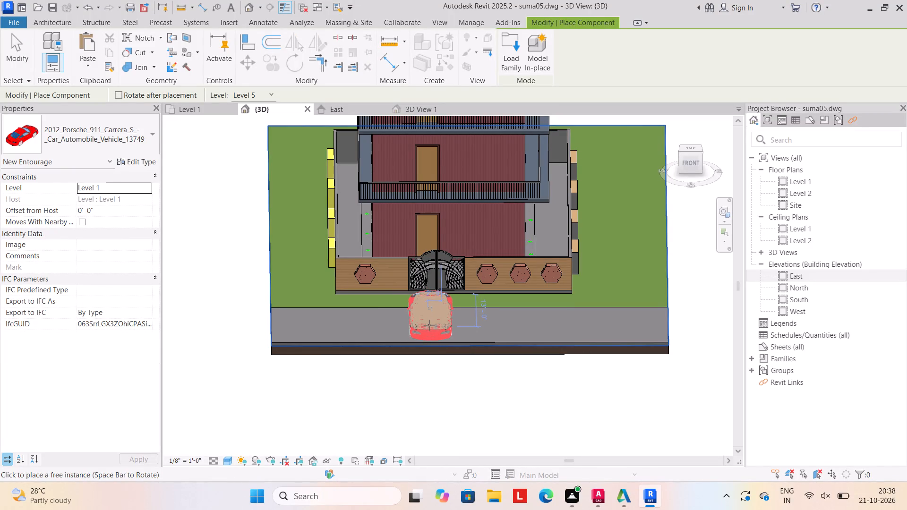
key(space)
key(space)
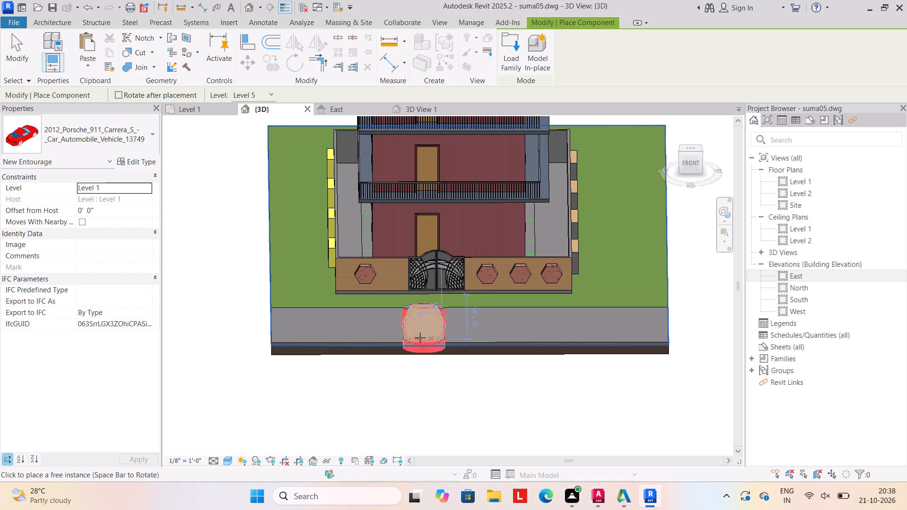
key(space)
key(space)
click(423, 334)
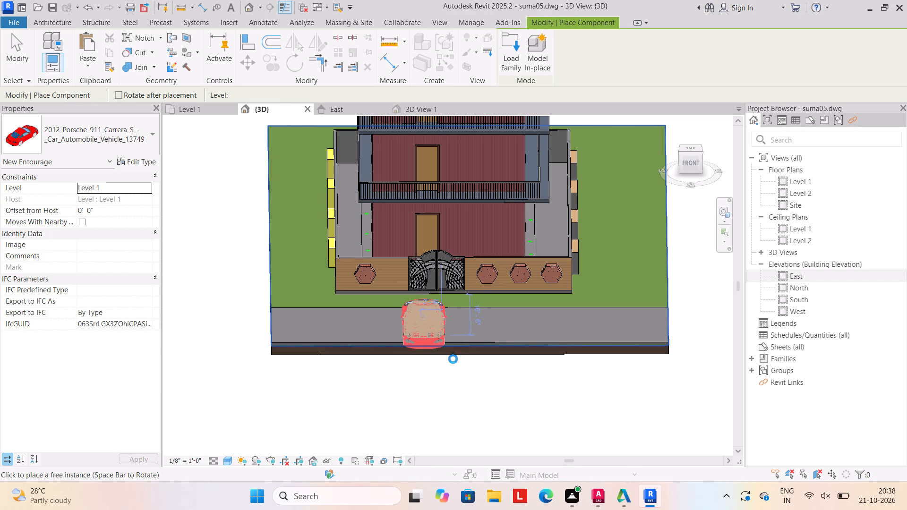
key(Escape)
key(Escape)
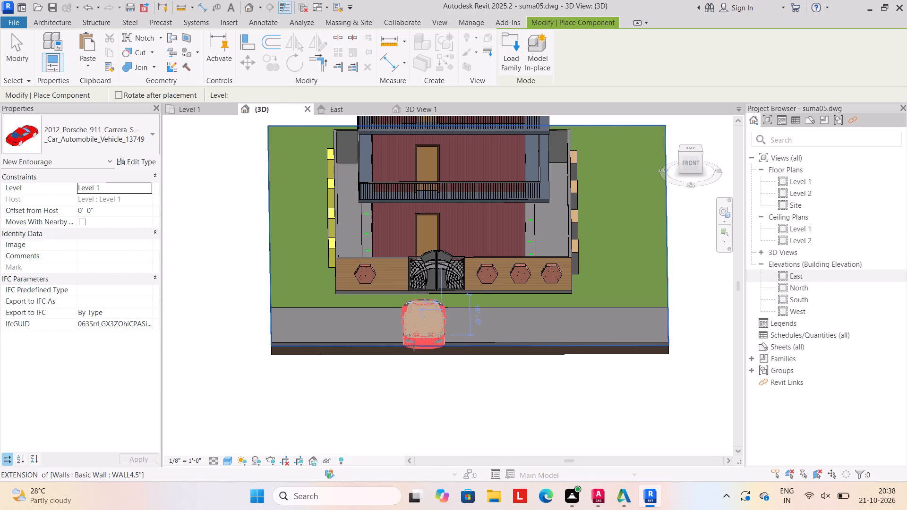
Rotate the placed car a quarter turn so it stands lengthwise along the road.
click(426, 334)
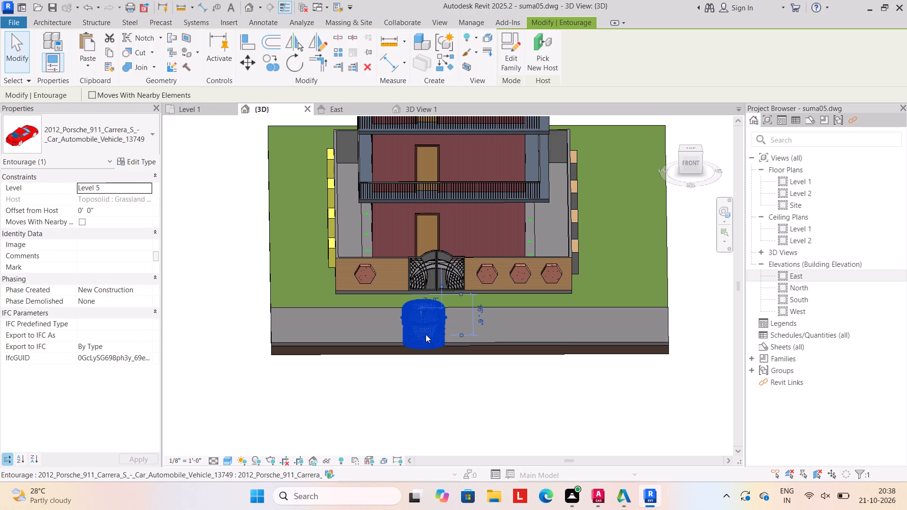
key(space)
click(418, 375)
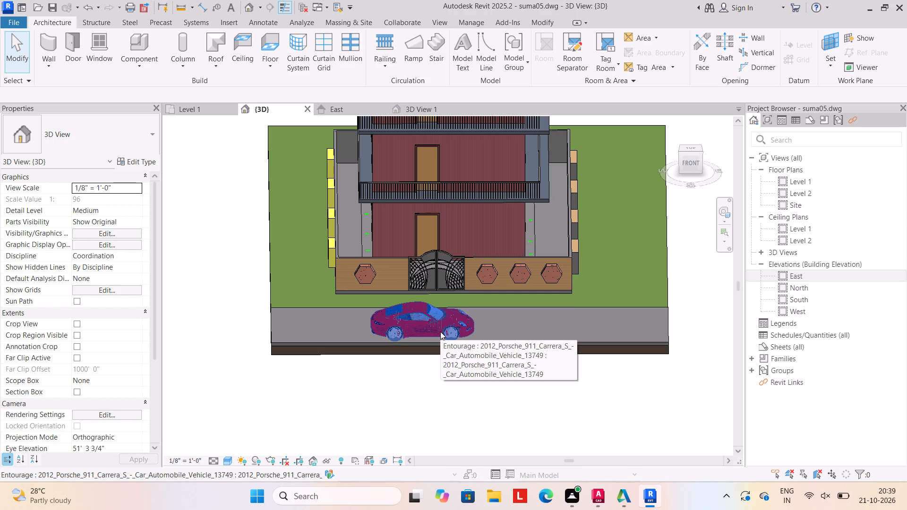
scroll(439, 331, down, 1)
click(473, 387)
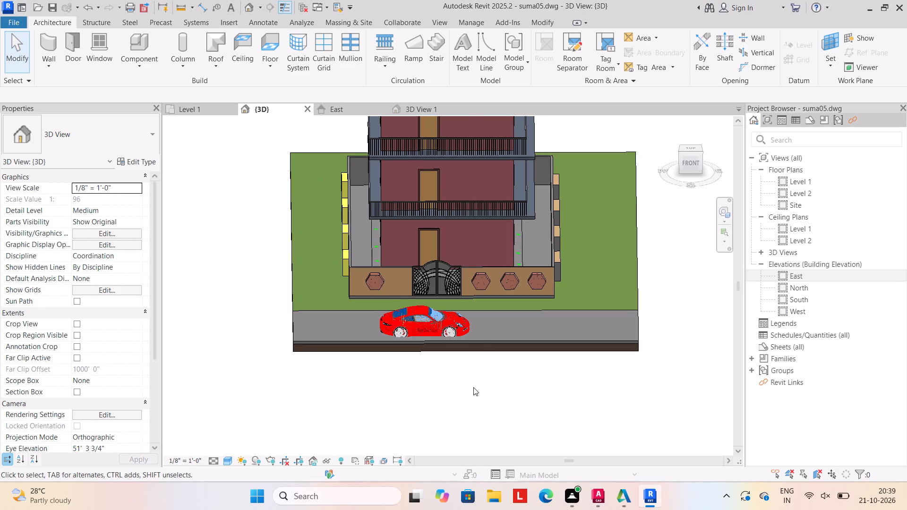
Load the Bamboo_plant_16776 family from the tree and plant folder in SHUBHAM CITY for component placement.
scroll(467, 372, down, 3)
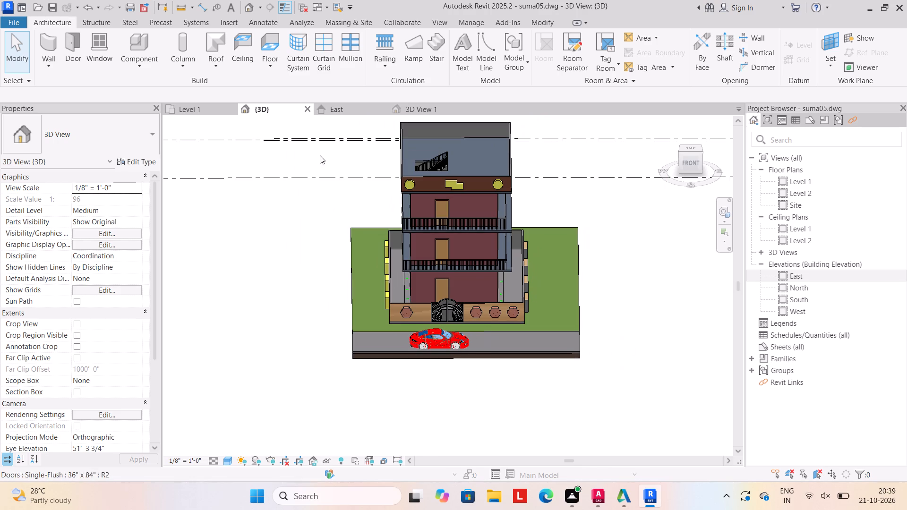
click(144, 64)
click(153, 79)
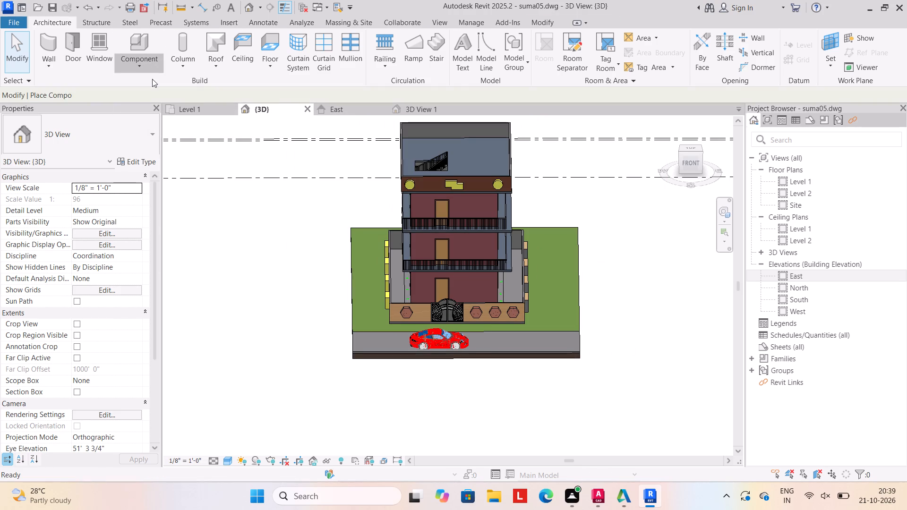
click(513, 70)
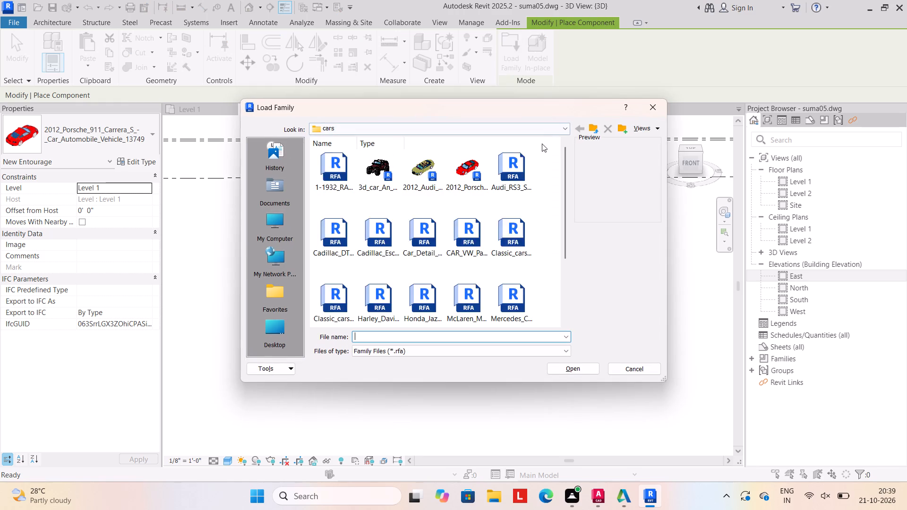
click(594, 134)
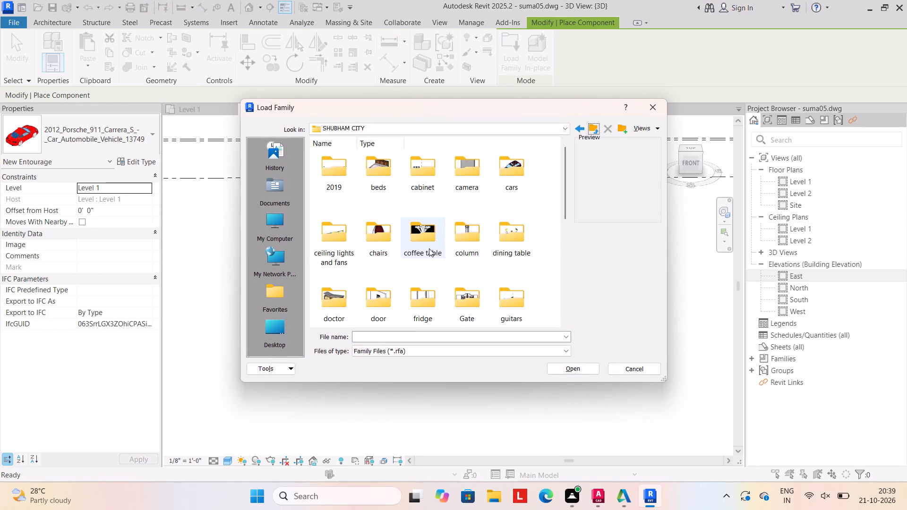
scroll(429, 248, down, 11)
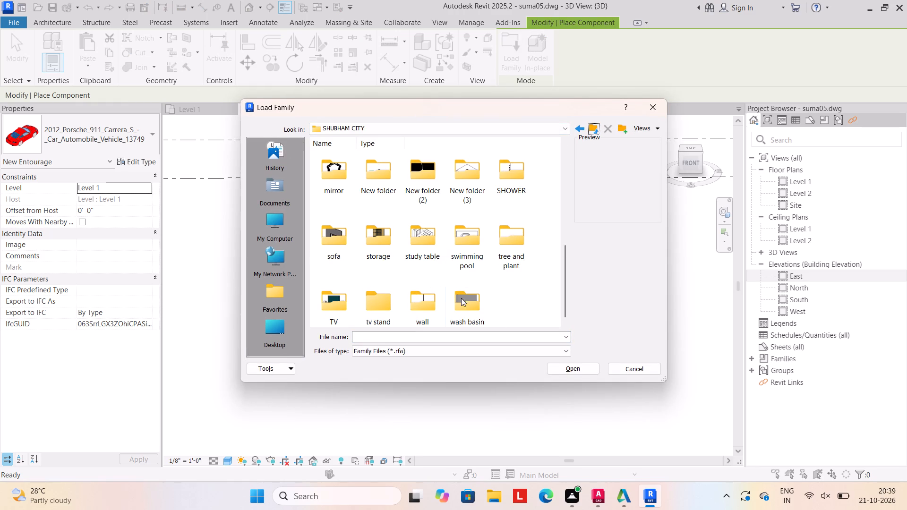
double_click(508, 246)
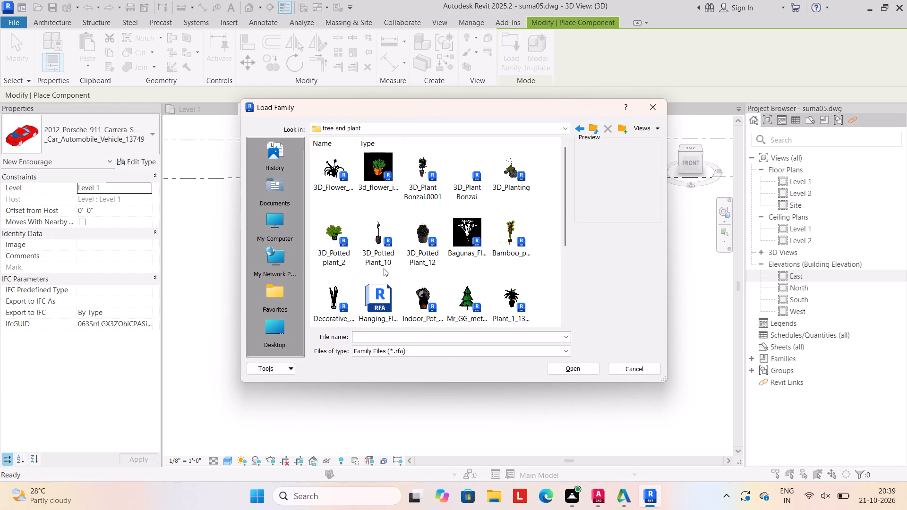
click(512, 241)
click(566, 367)
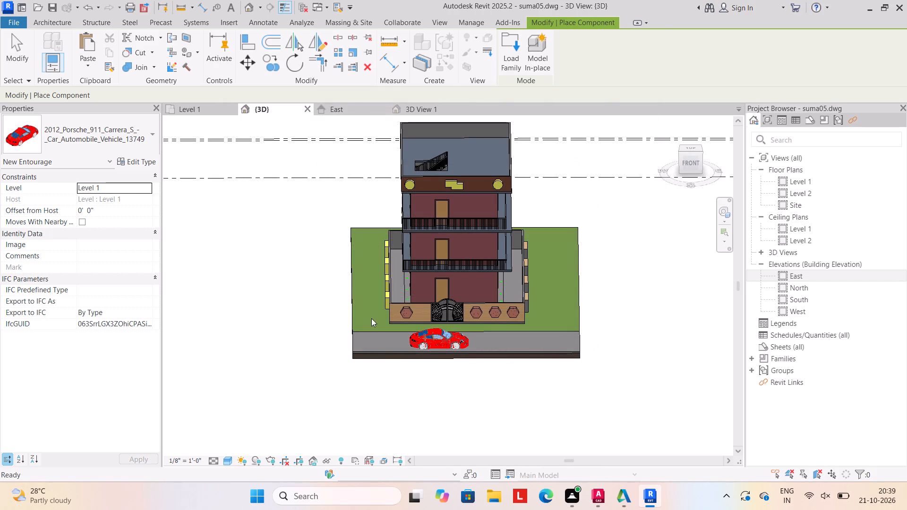
Place two bamboo plants on the grass, one outside each front corner of the boundary wall.
click(373, 317)
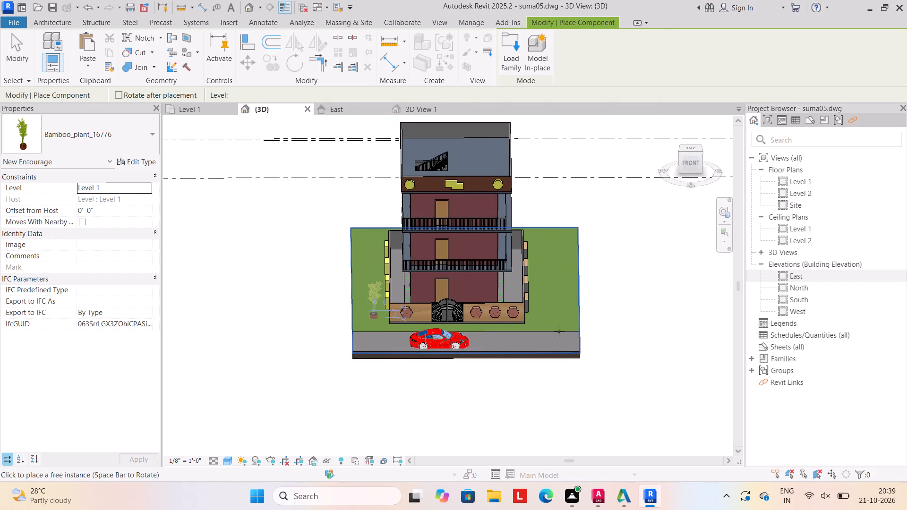
click(536, 314)
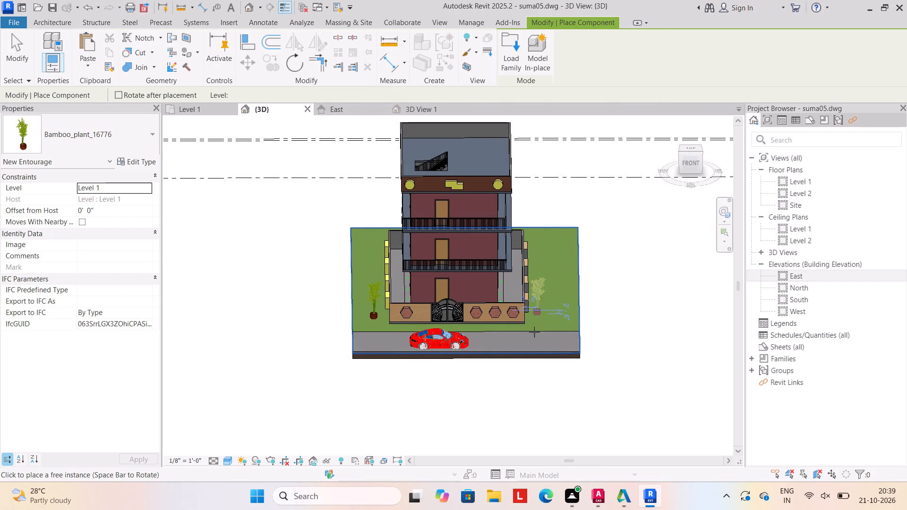
key(Escape)
key(Escape)
key(Escape)
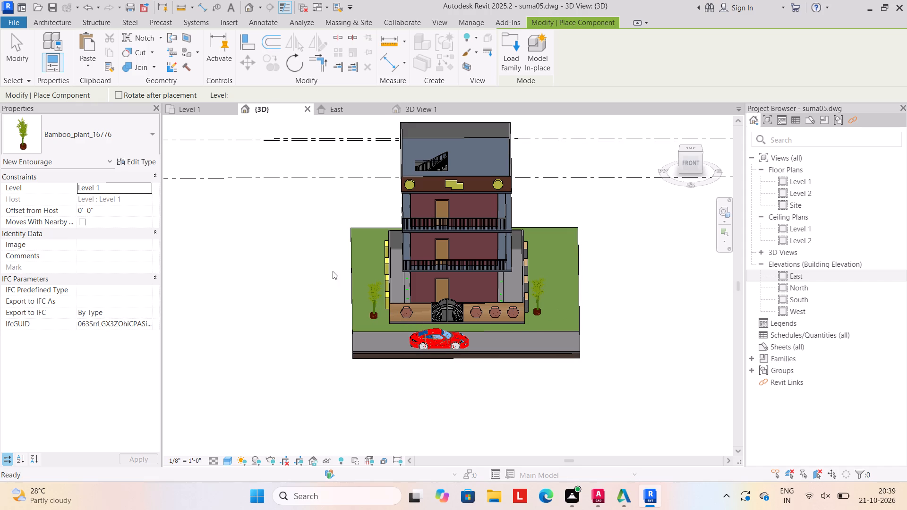
key(Escape)
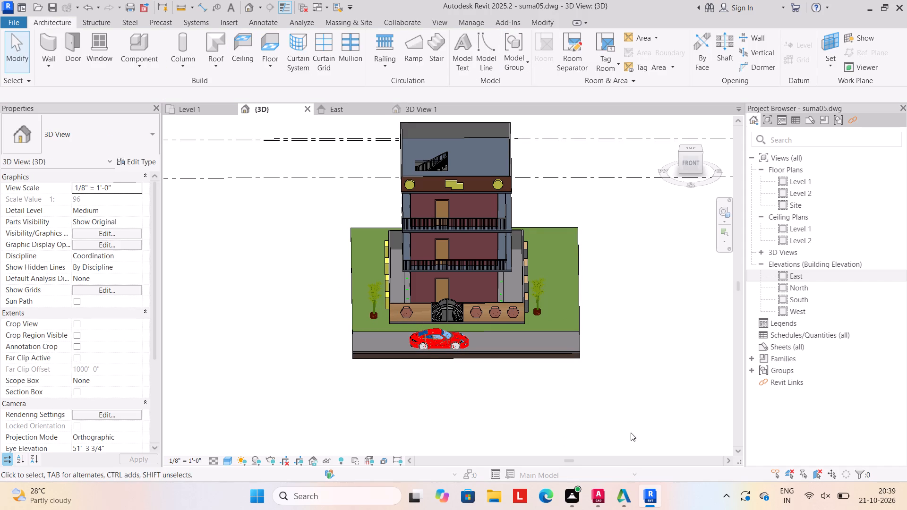
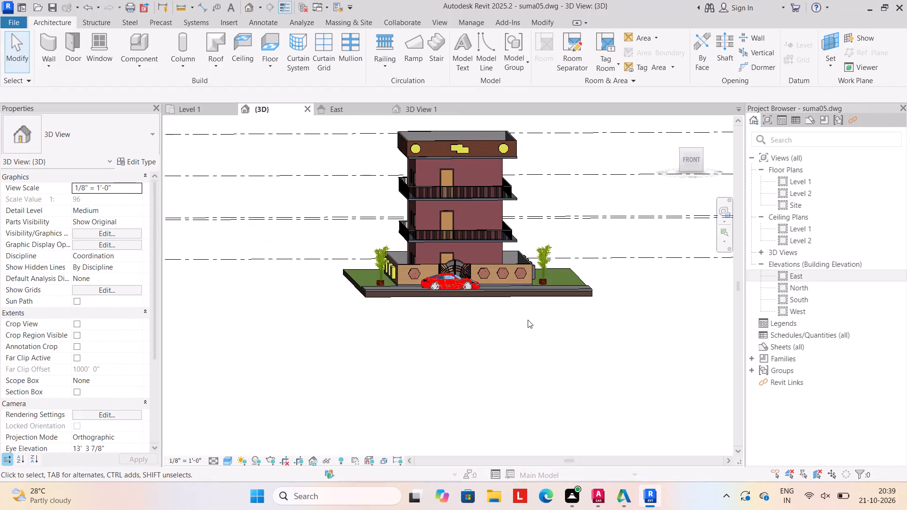
Delete the imported suma05.dwg plan lying at the base of the building.
scroll(528, 320, up, 2)
middle_drag(528, 319, 497, 361)
shift+middle_drag(495, 359, 479, 389)
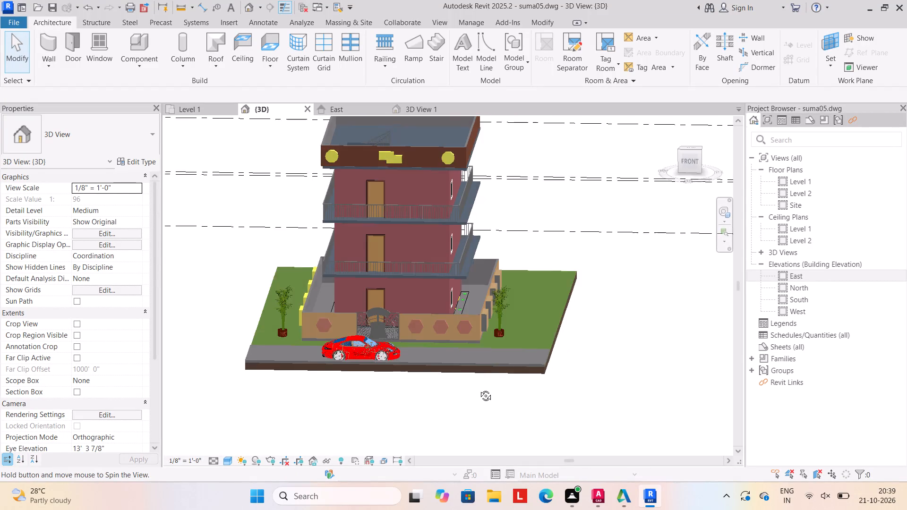
shift+middle_drag(479, 389, 488, 387)
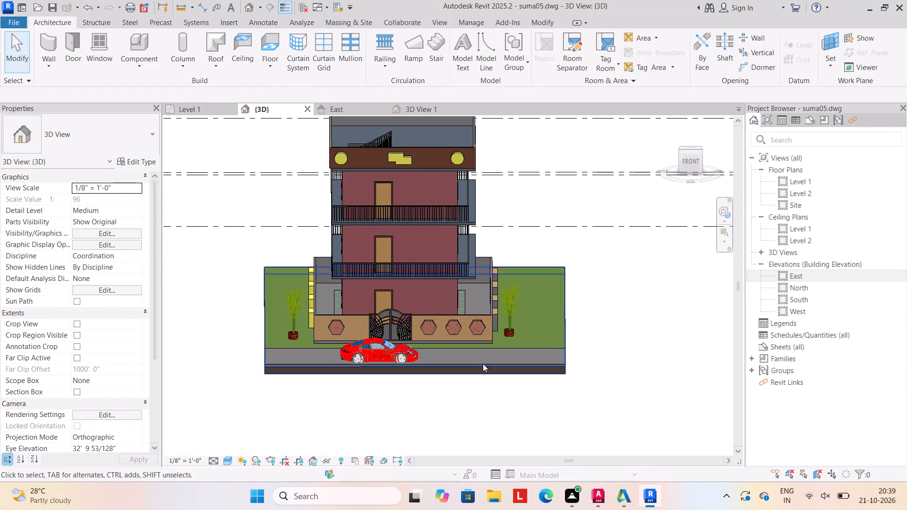
click(467, 301)
key(Delete)
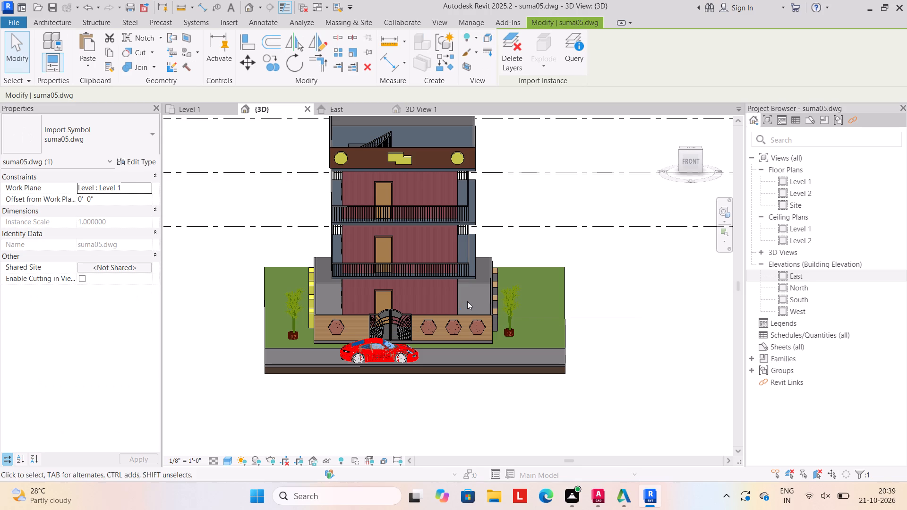
Examine the finished building, boundary wall, plants and car on the site from the front and side.
shift+middle_drag(479, 389, 418, 427)
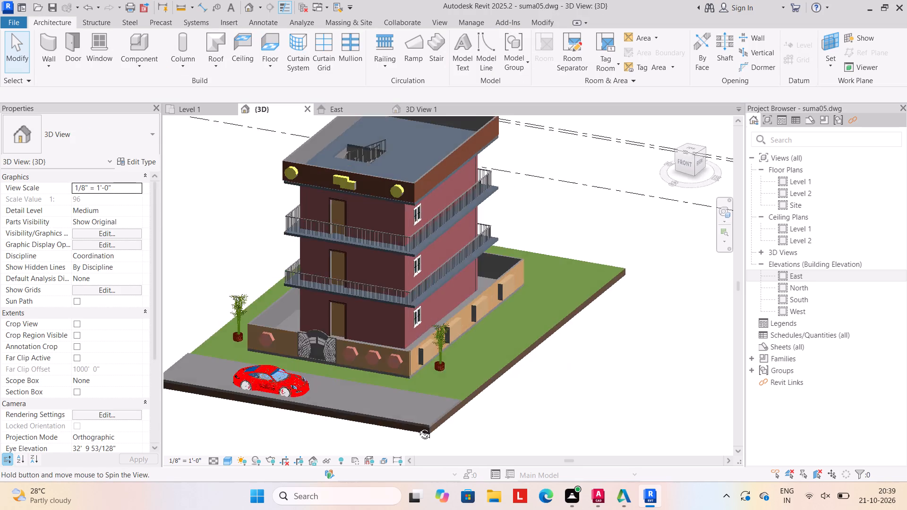
shift+middle_drag(418, 427, 368, 416)
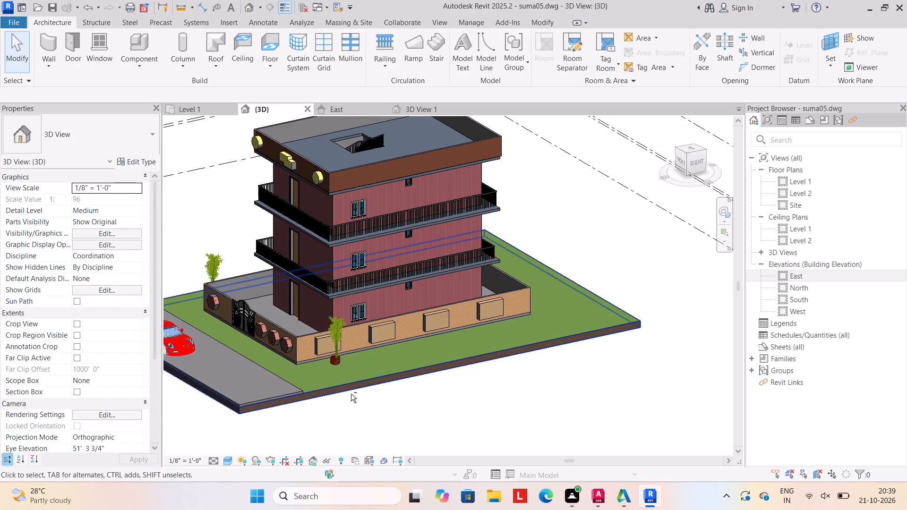
shift+middle_drag(351, 394, 472, 391)
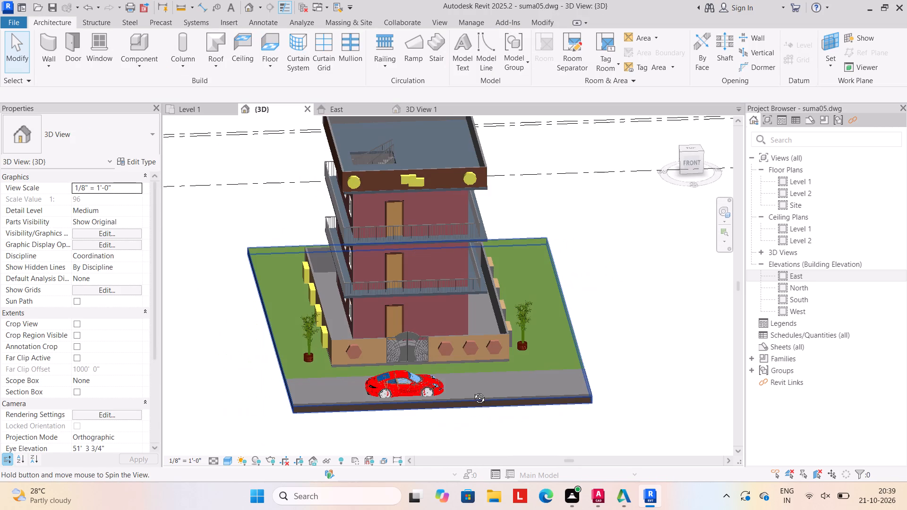
shift+middle_drag(472, 391, 458, 387)
scroll(434, 403, up, 1)
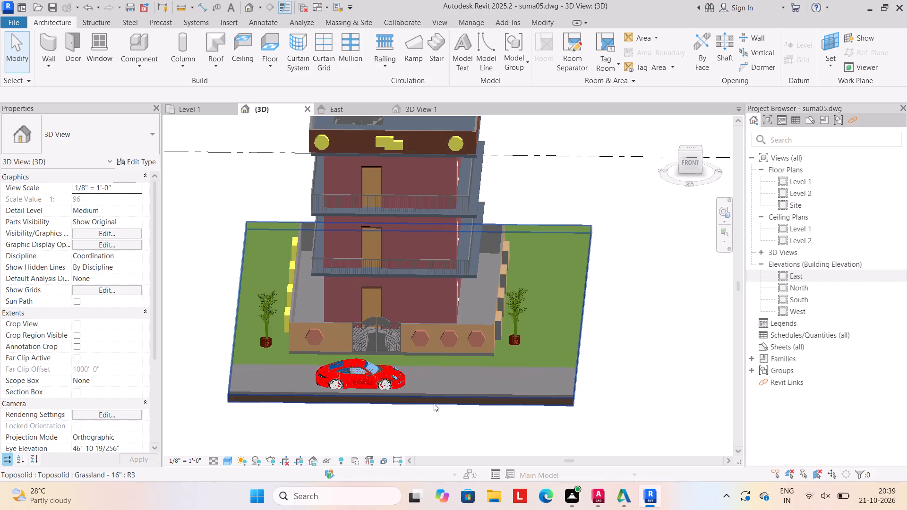
middle_drag(434, 403, 429, 431)
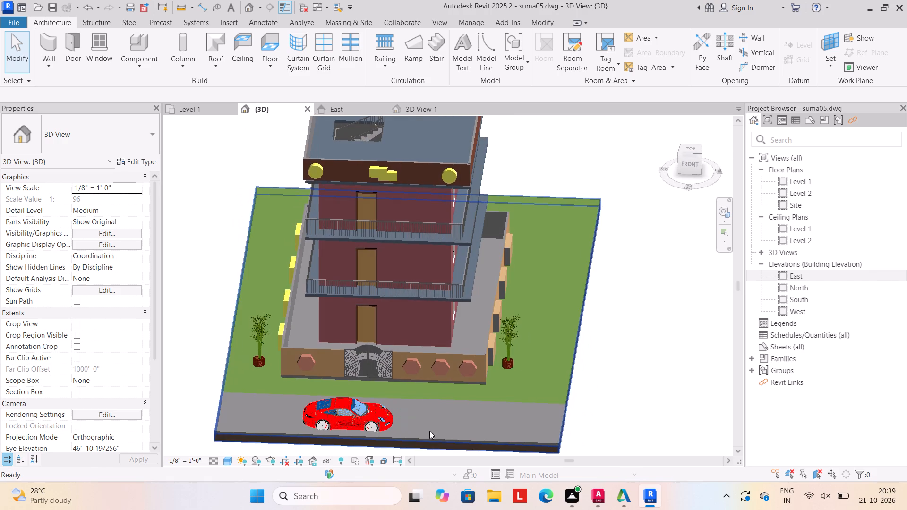
scroll(434, 426, down, 1)
middle_drag(434, 426, 451, 405)
shift+middle_drag(454, 408, 474, 394)
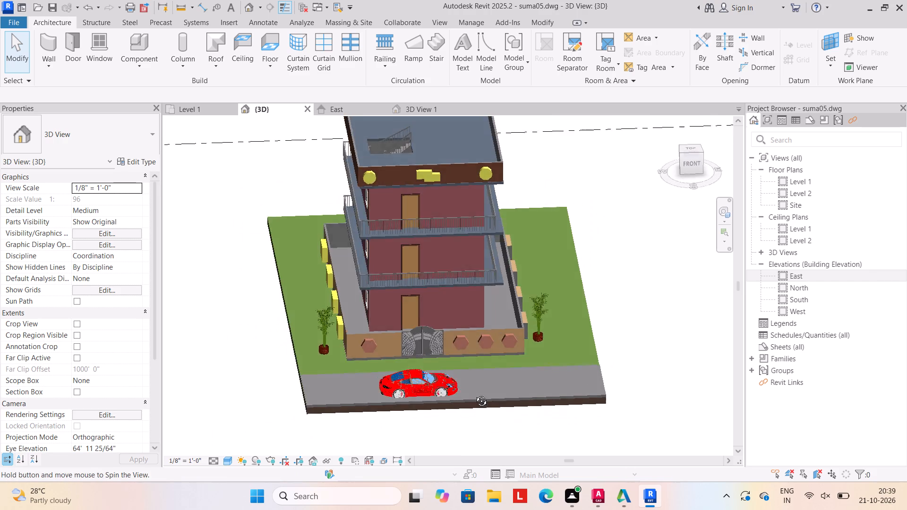
shift+middle_drag(474, 394, 461, 391)
shift+scroll(461, 391, up, 1)
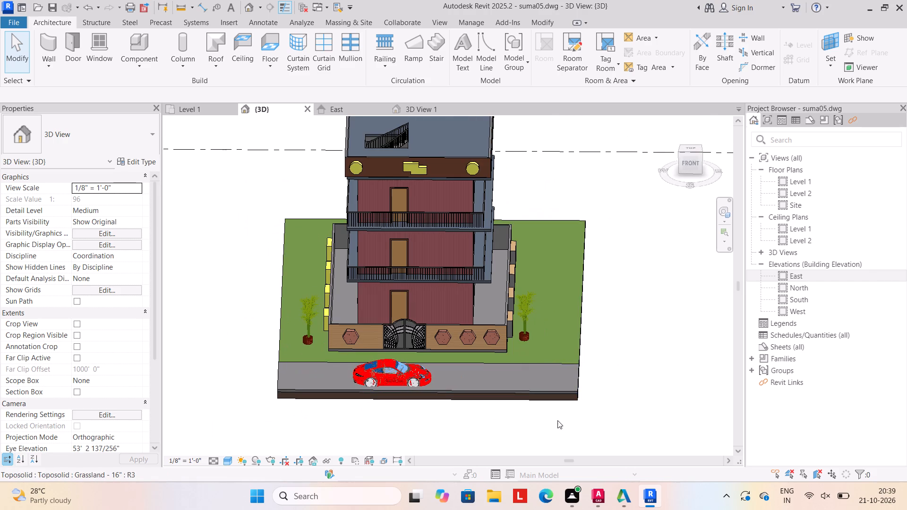
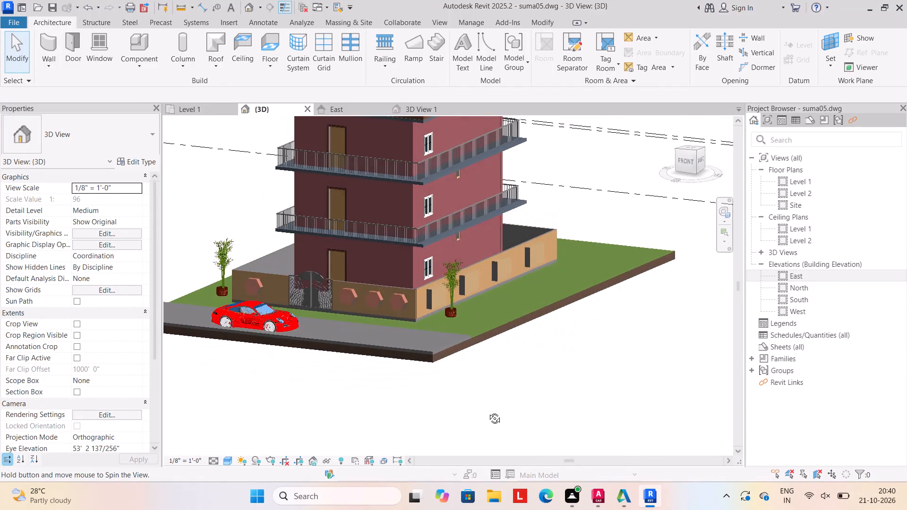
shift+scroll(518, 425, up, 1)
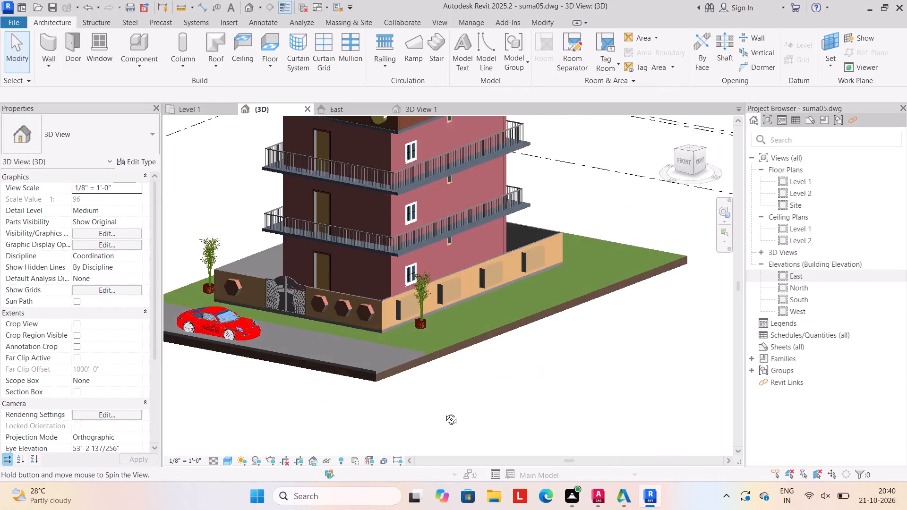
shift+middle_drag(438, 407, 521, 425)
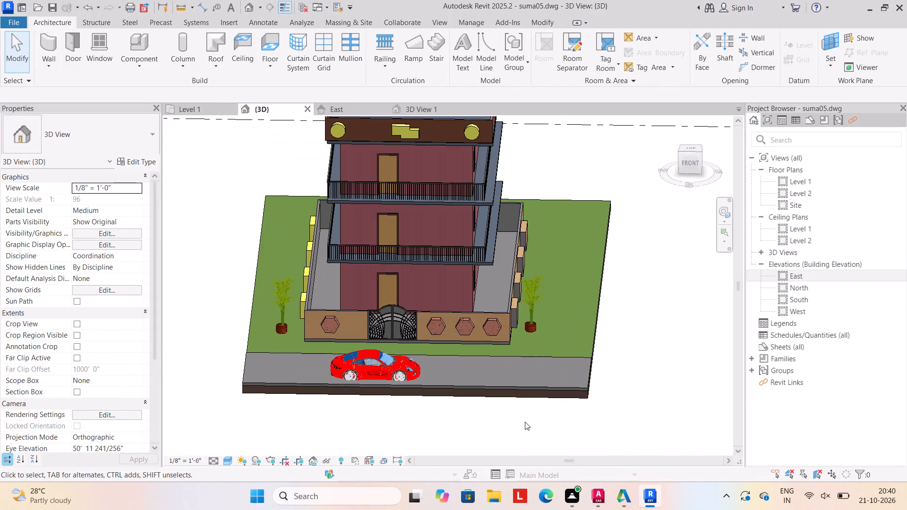